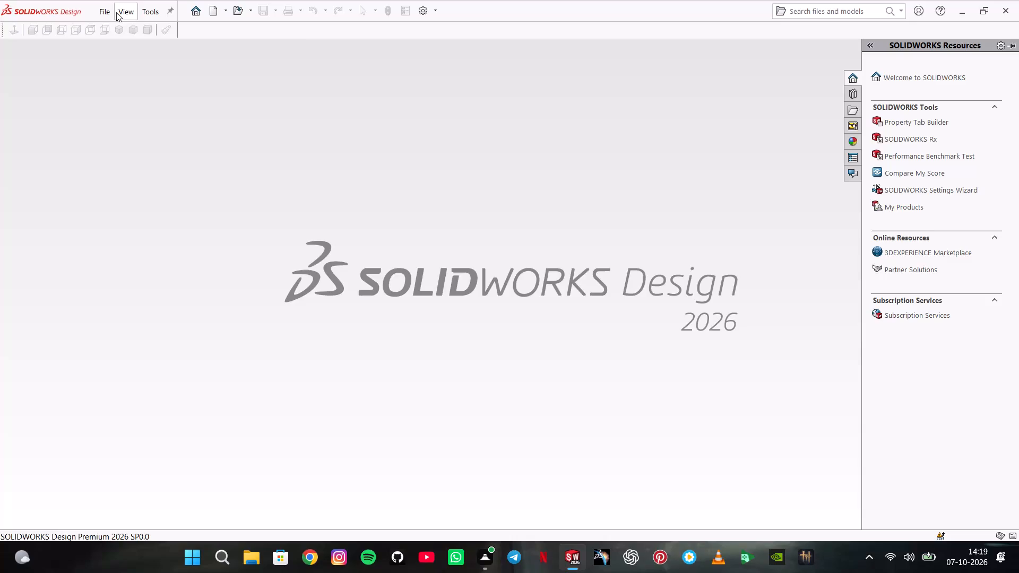
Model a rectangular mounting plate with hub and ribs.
Create a new part document.
left_click(111, 13)
left_click(115, 32)
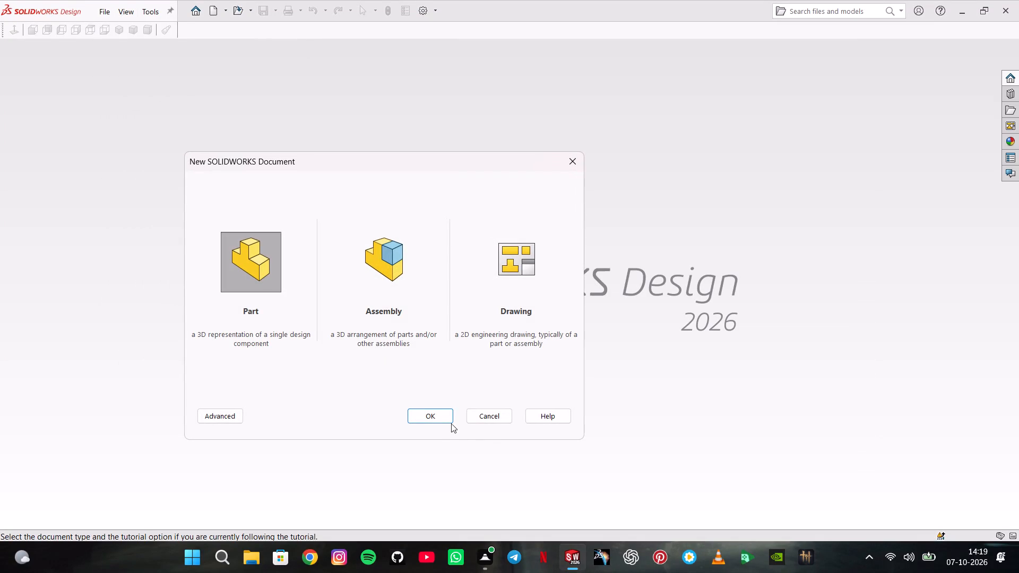
left_click(446, 417)
Set the part's unit system to MMGS.
left_click(963, 536)
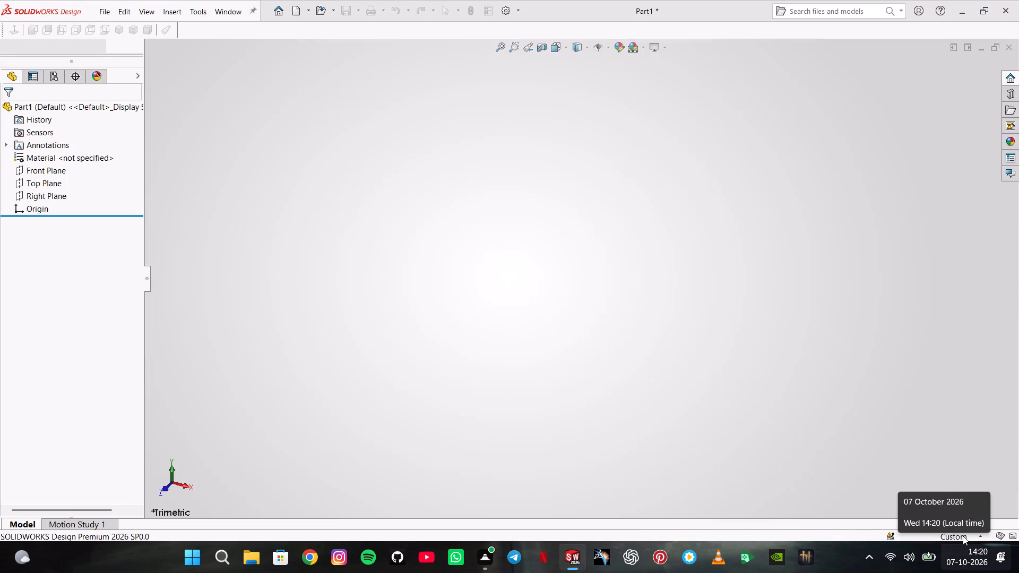
left_click(866, 421)
left_click(954, 534)
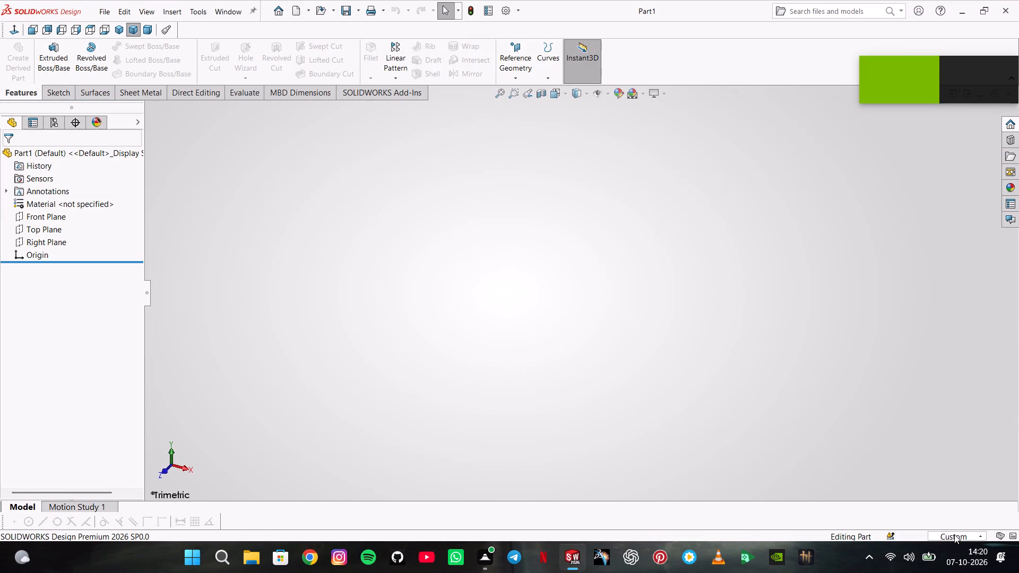
left_click(952, 473)
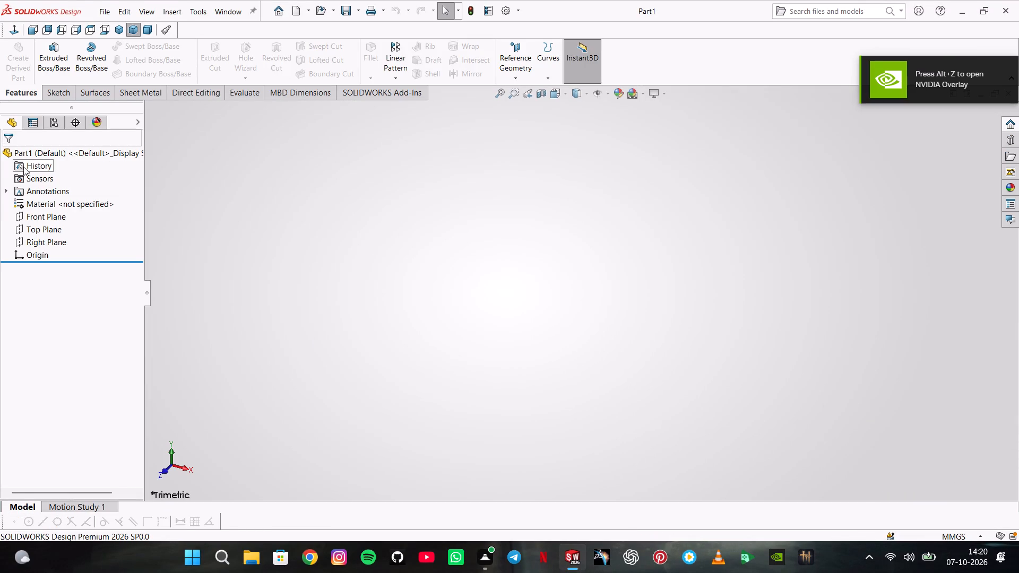
Open a new sketch on the Front Plane.
left_click(24, 212)
left_click(37, 202)
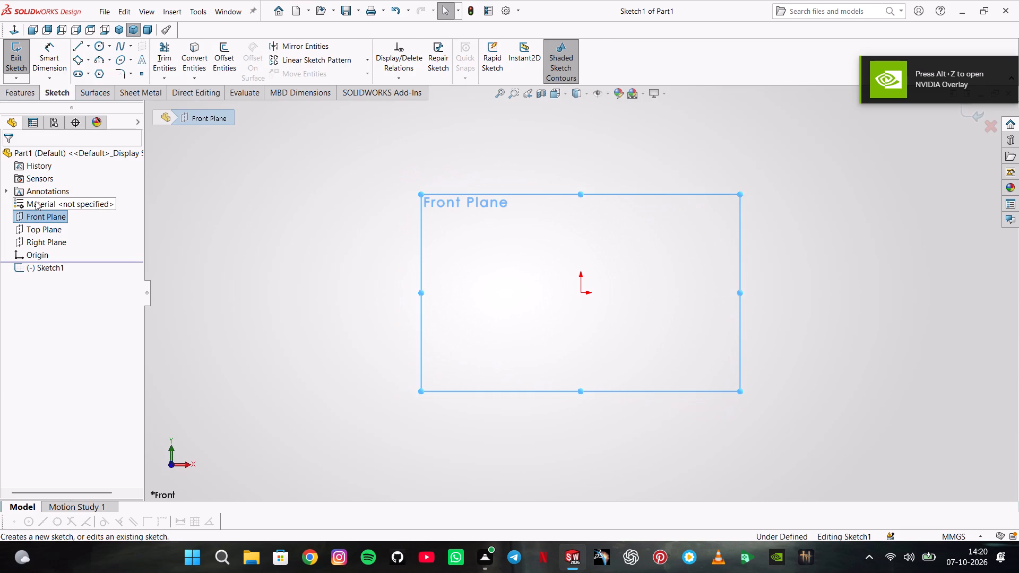
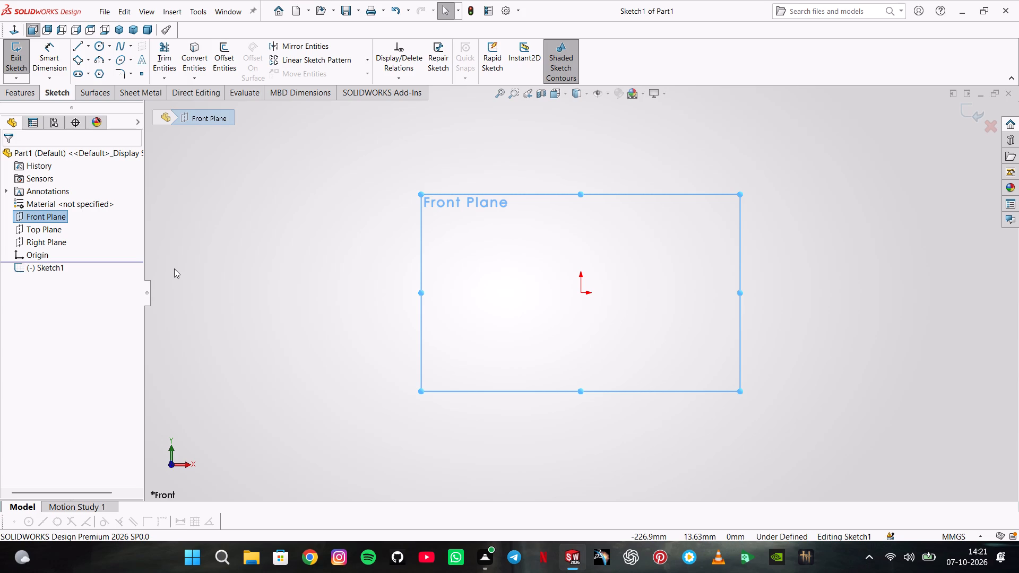
Sketch a center rectangle about 102 mm wide, centred on the origin.
left_click(85, 60)
left_click(86, 84)
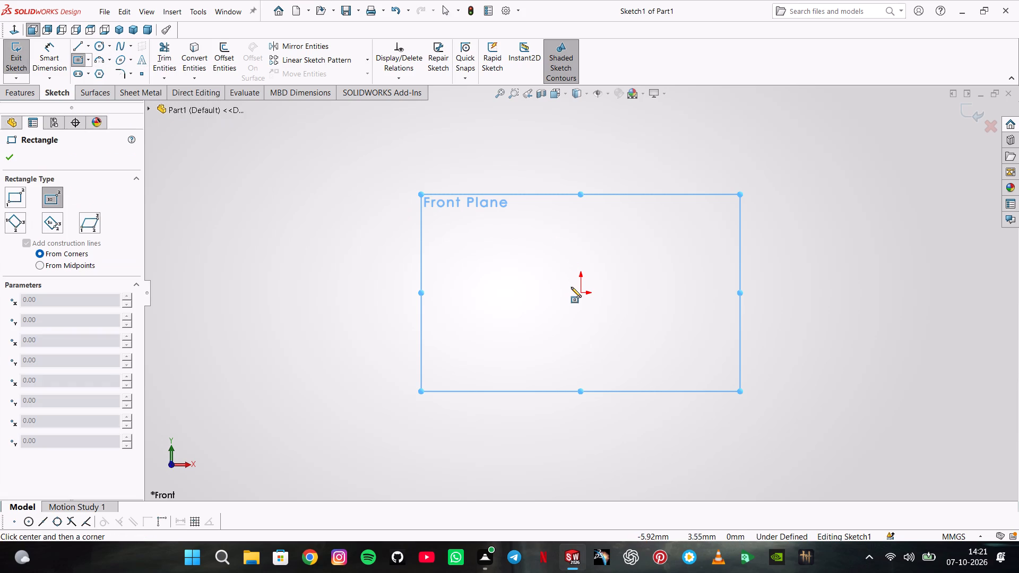
left_click(578, 294)
left_click(672, 206)
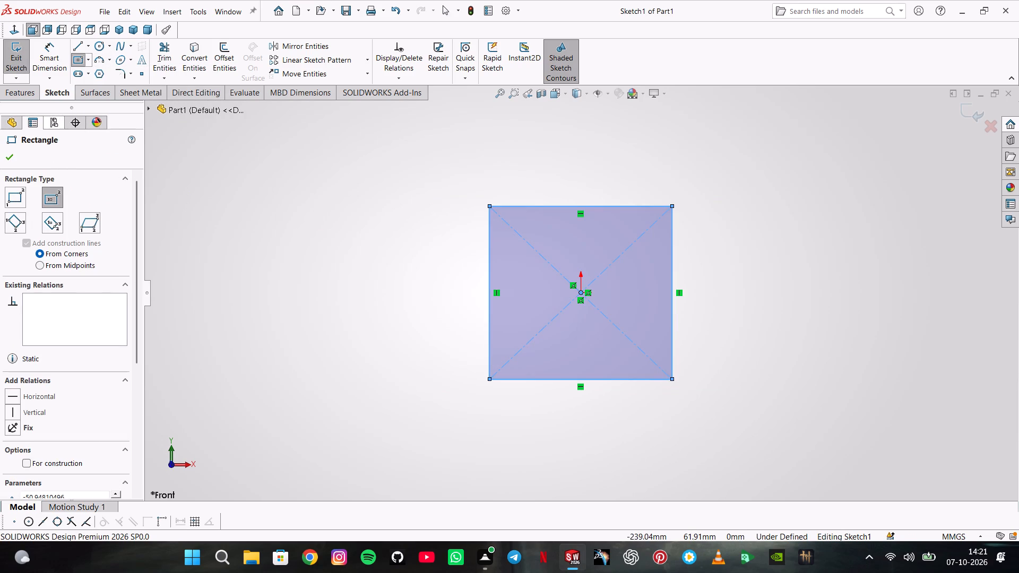
Dimension the rectangle to 132 mm wide and 64 mm high.
left_click(61, 71)
left_click(550, 203)
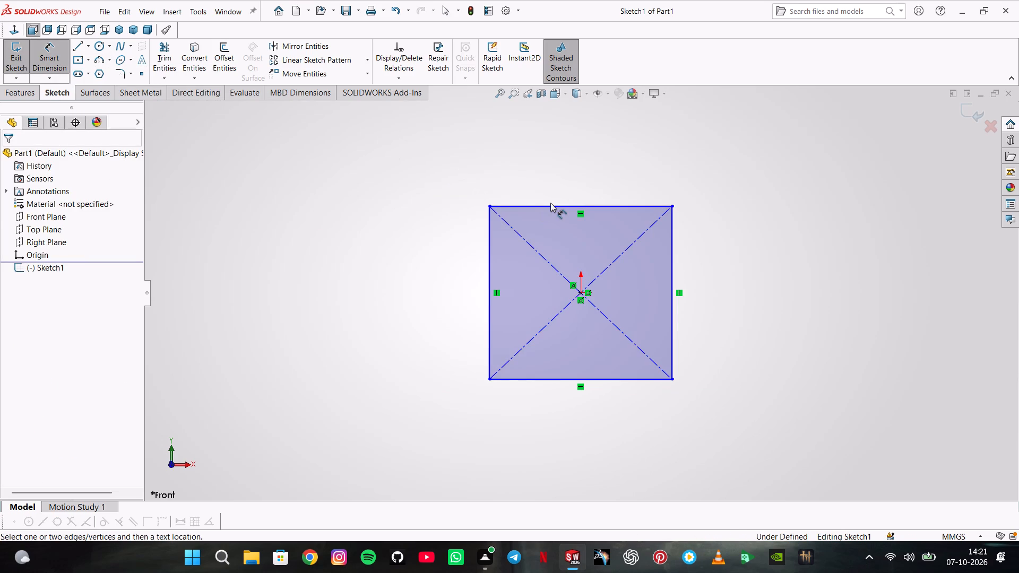
left_click(553, 204)
left_click(583, 147)
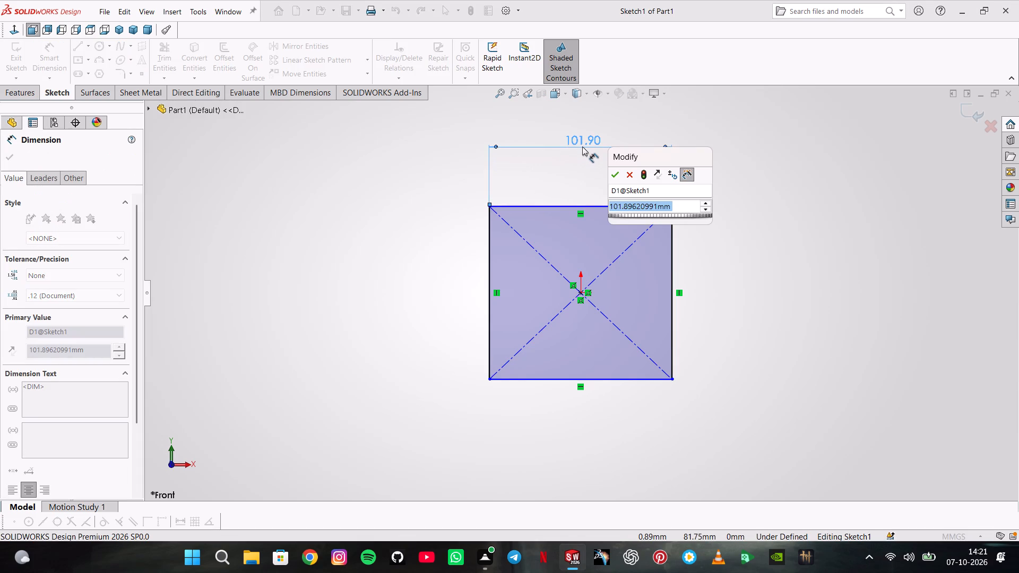
type("132")
key("Return")
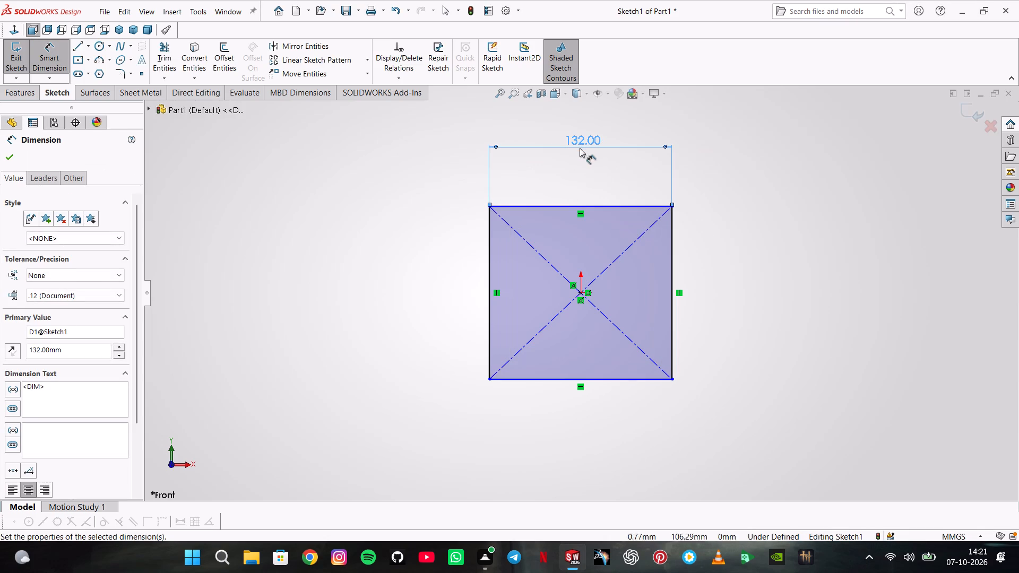
left_click(488, 261)
left_click(364, 268)
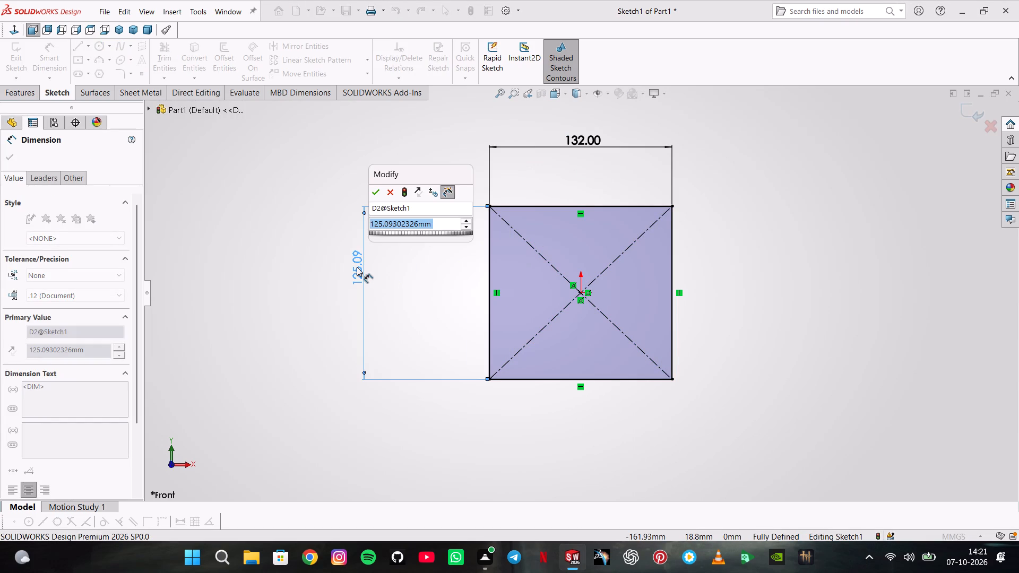
type("64")
key("Return")
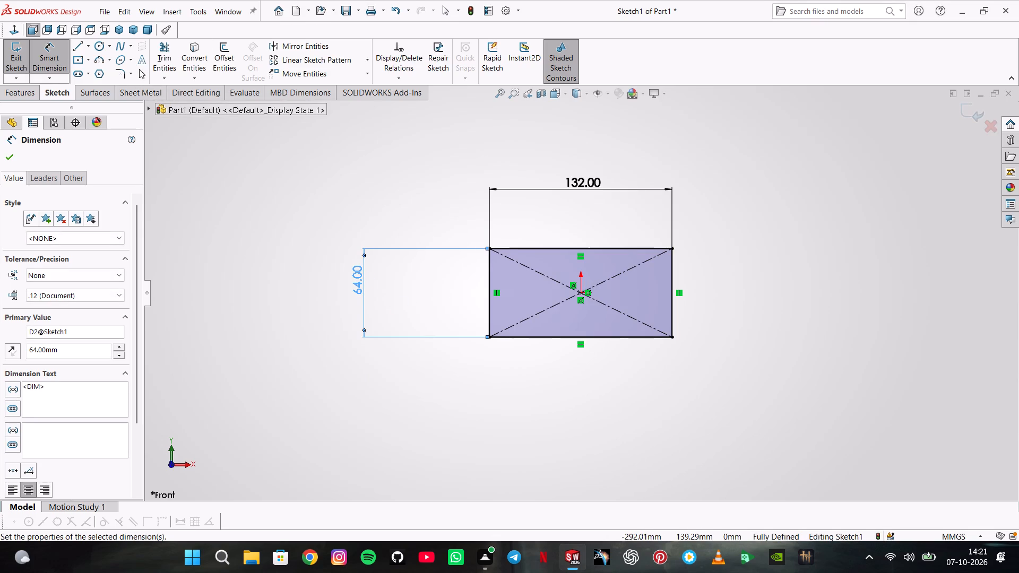
Apply a 6 mm sketch fillet to all four corners of the rectangle.
left_click(96, 39)
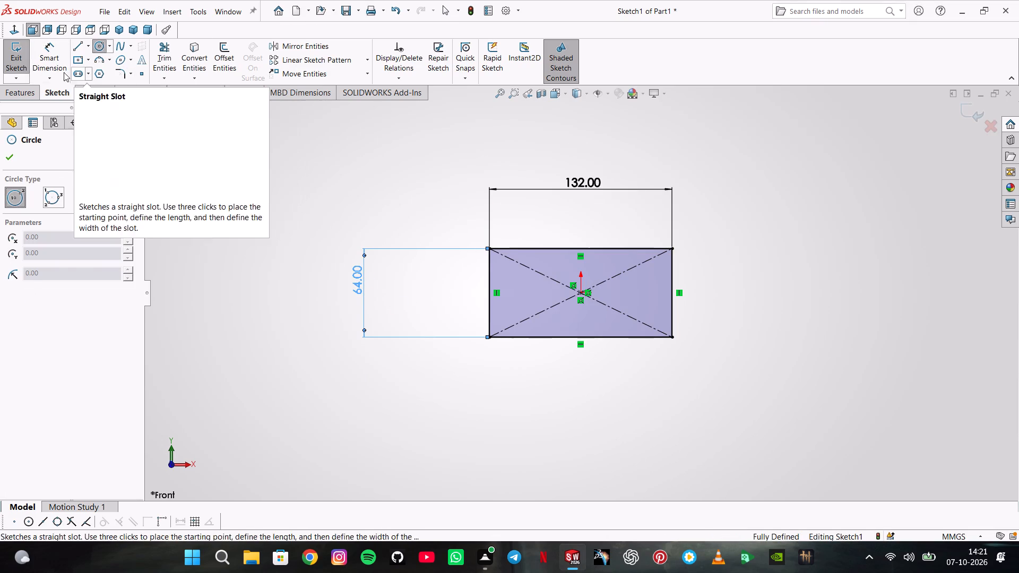
left_click(125, 71)
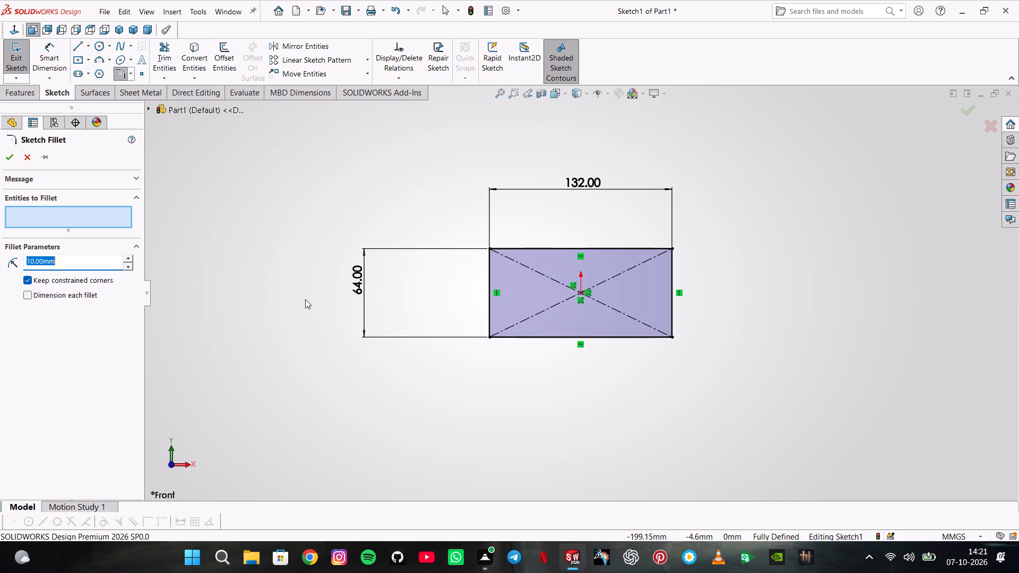
key("6")
key("Return")
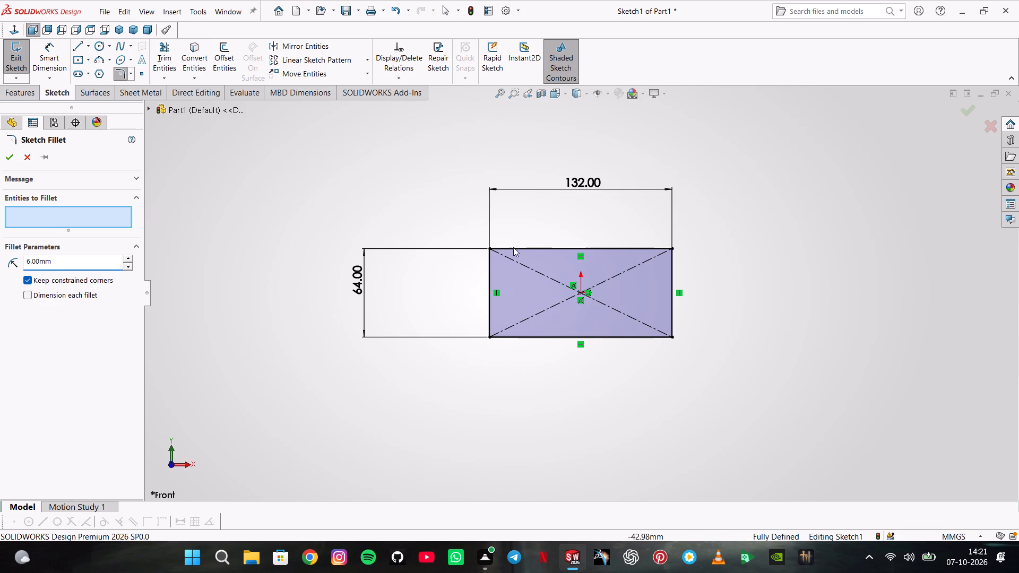
left_click(493, 249)
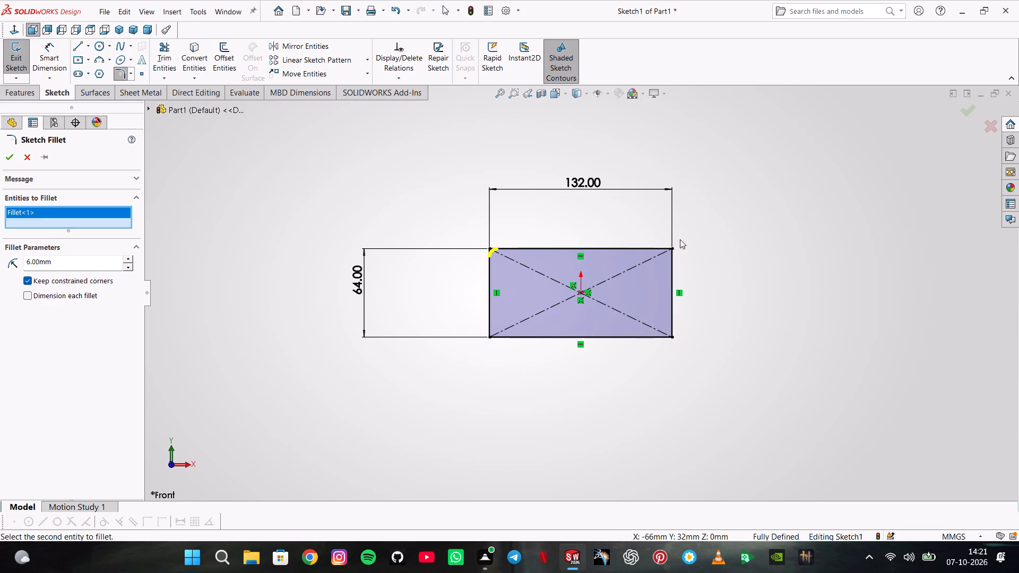
left_click(673, 248)
left_click(672, 336)
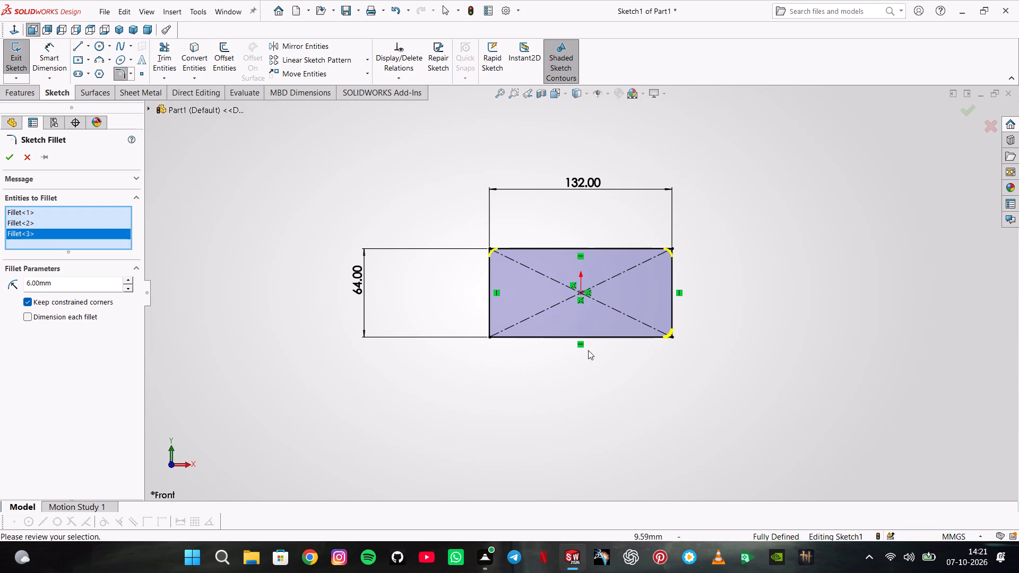
left_click(493, 334)
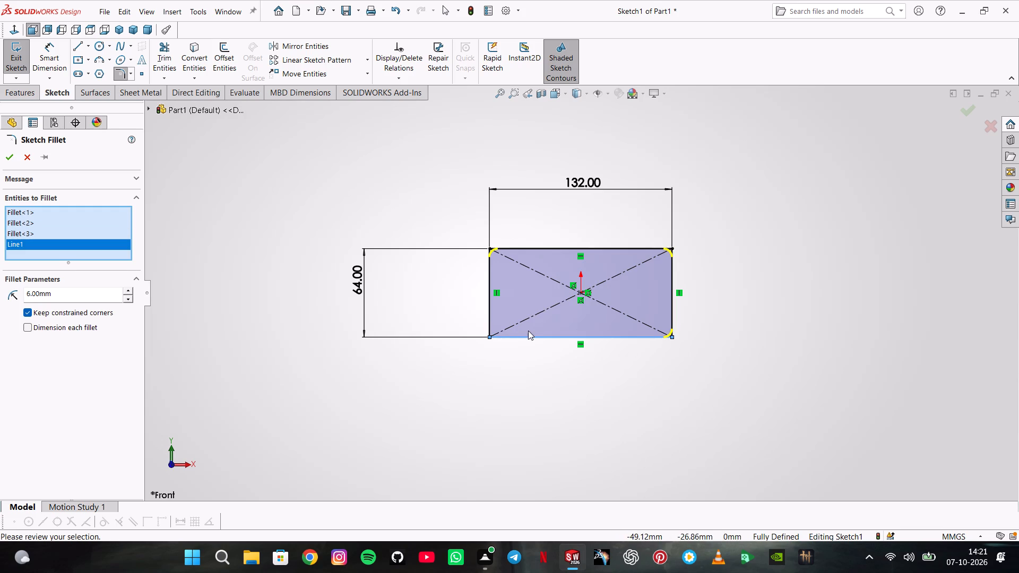
left_click(486, 325)
left_click(488, 324)
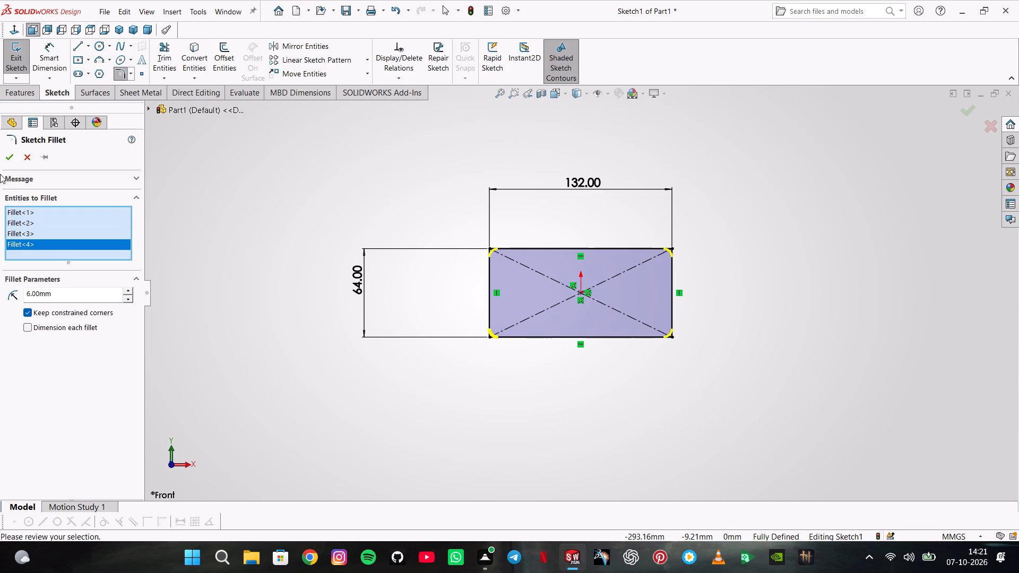
left_click(5, 161)
left_click(417, 239)
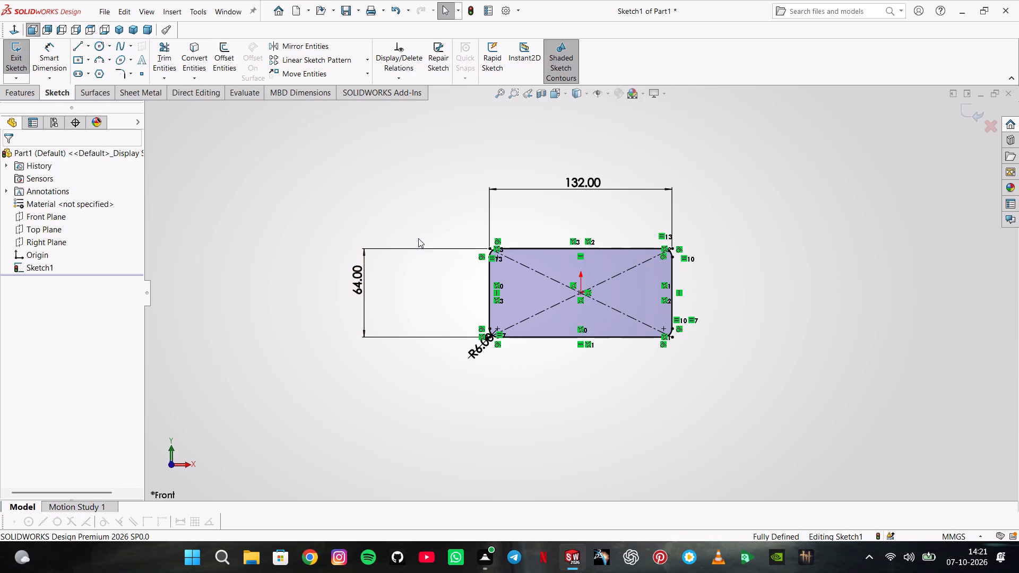
Sketch four circles, one centred on each corner fillet's centre point, with radii of about 4 to 7 mm.
left_click(98, 49)
scroll(534, 241, "down", 6)
left_click(409, 319)
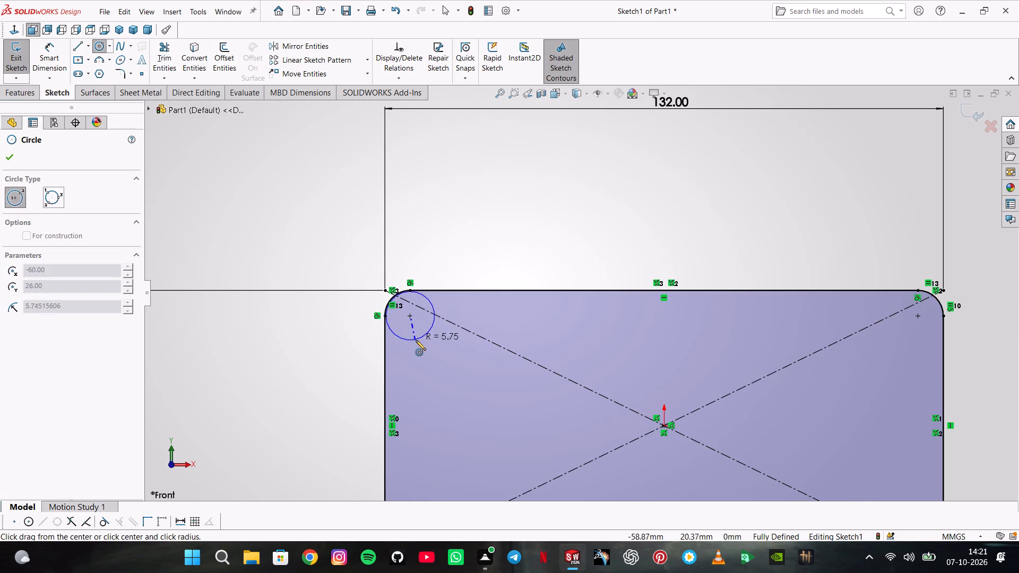
left_click(416, 340)
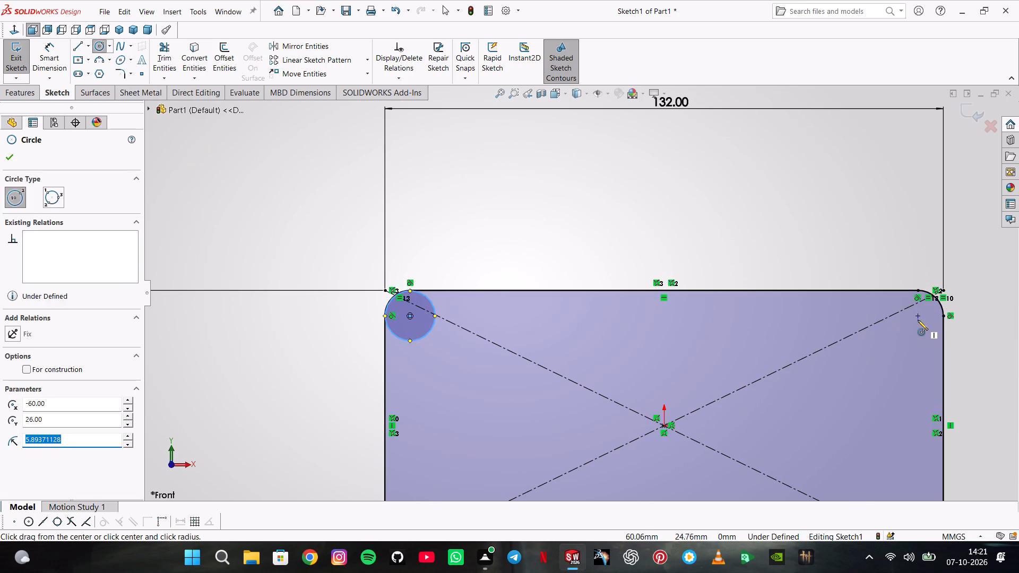
left_click(917, 318)
left_click(913, 331)
scroll(910, 332, "up", 5)
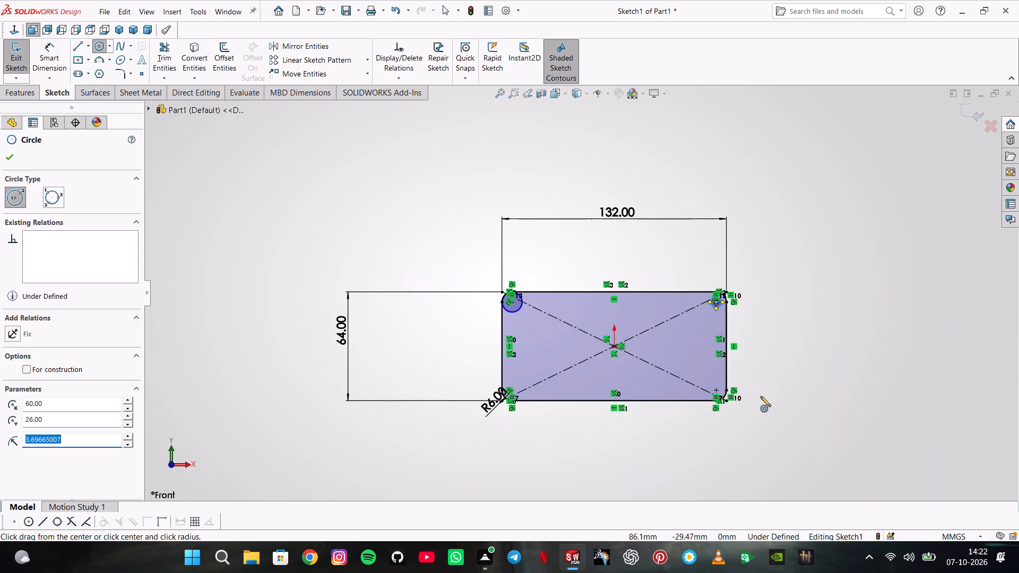
scroll(719, 397, "down", 5)
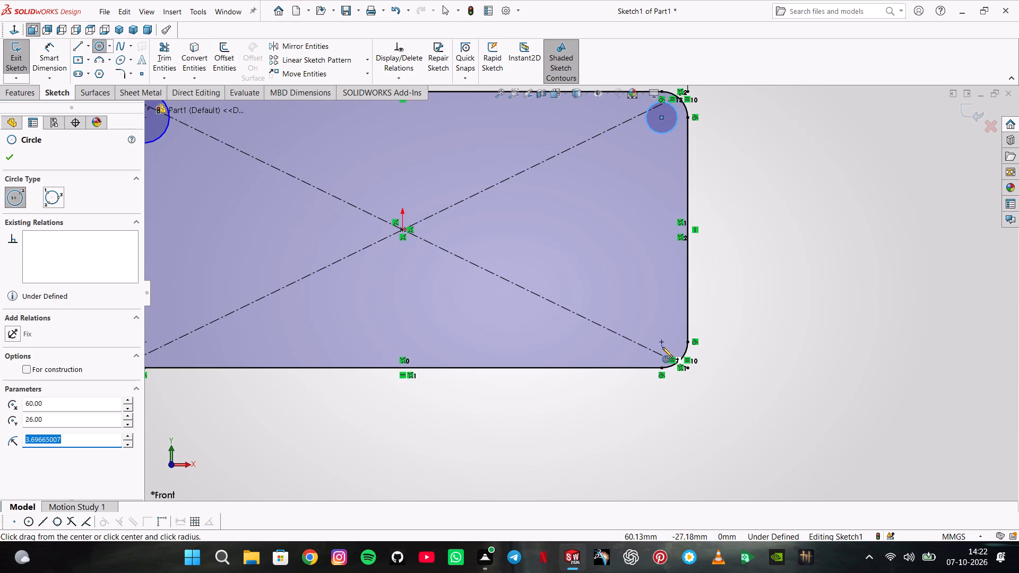
left_click(662, 344)
left_click(662, 312)
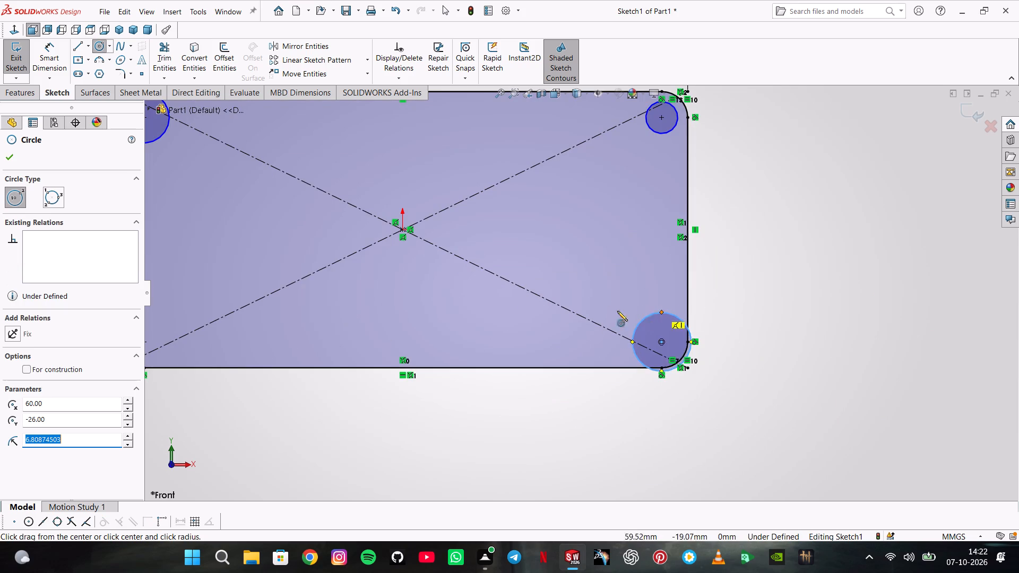
scroll(258, 288, "up", 3)
scroll(260, 289, "down", 4)
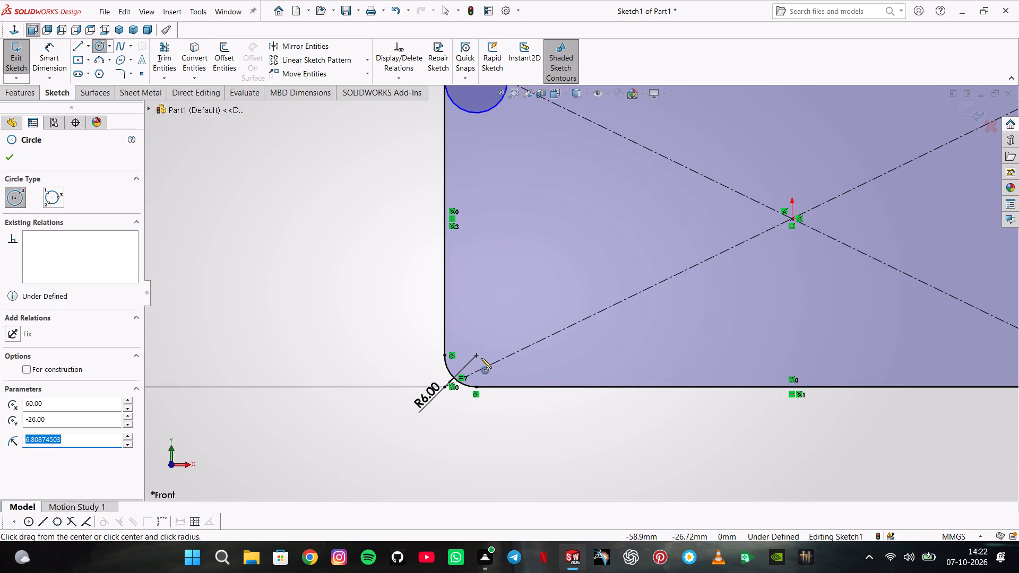
left_click(478, 353)
left_click(482, 335)
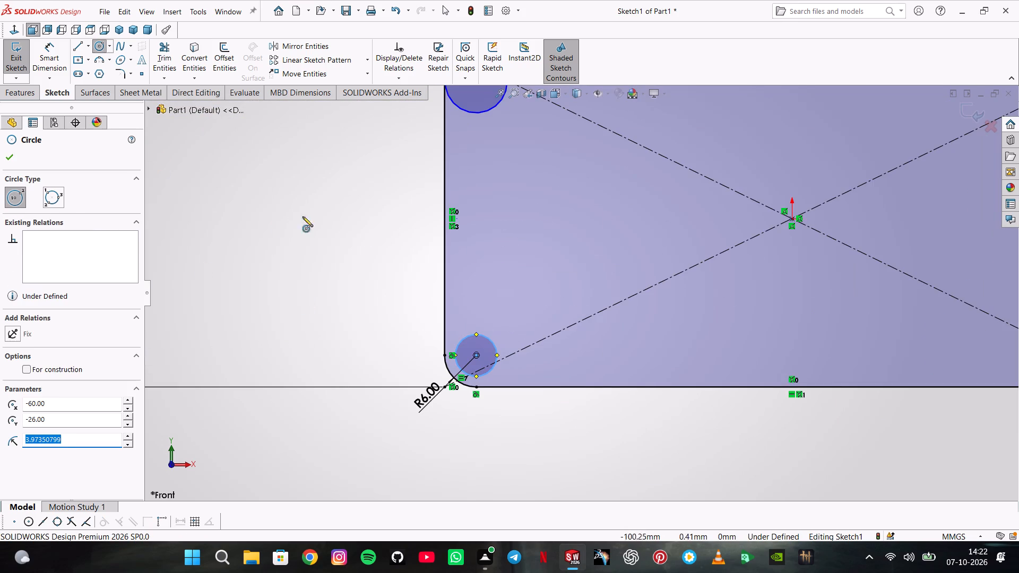
scroll(551, 296, "up", 2)
key("Escape")
Add an Equal relation between the four corner circles.
left_click(524, 155, "ctrl")
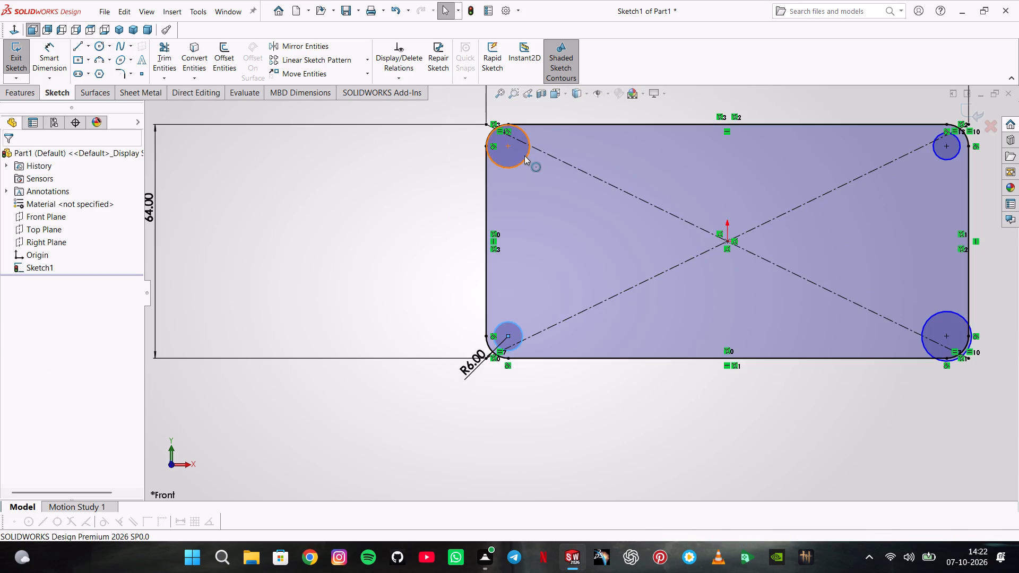
left_click(946, 154, "ctrl")
left_click(937, 317, "ctrl")
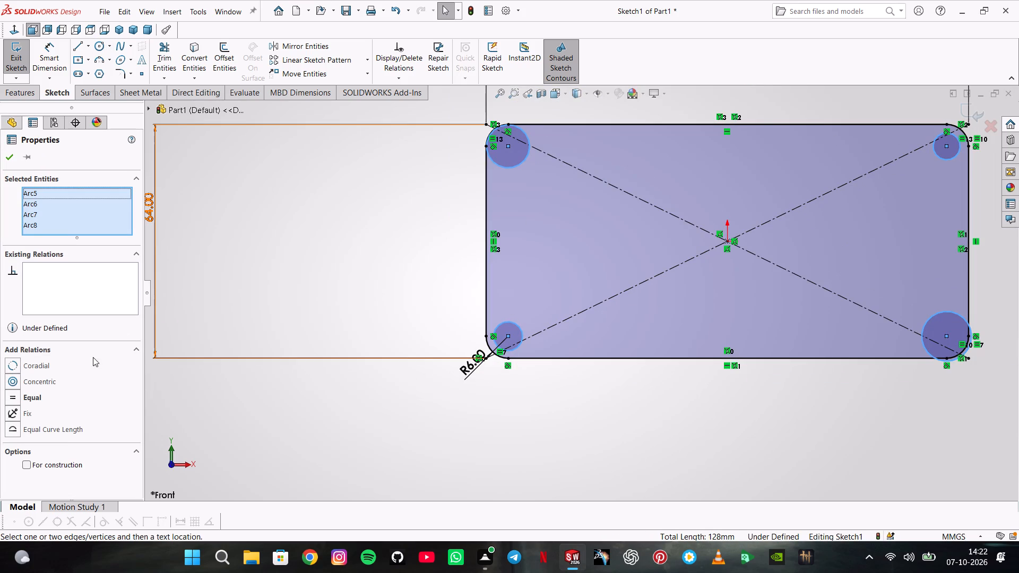
left_click(25, 400)
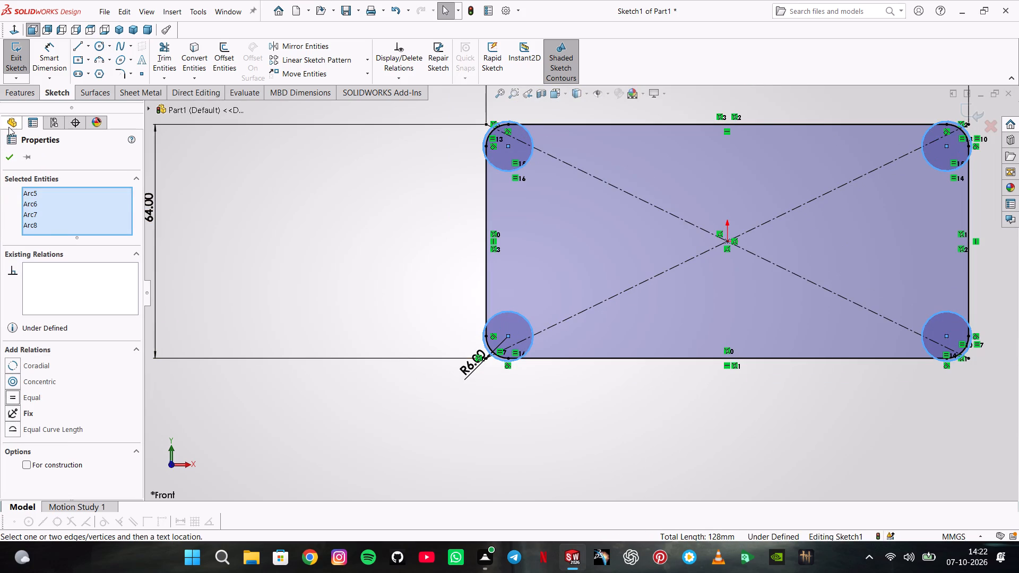
left_click(12, 152)
Dimension the upper-left corner circle to a 6 mm diameter.
left_click(41, 66)
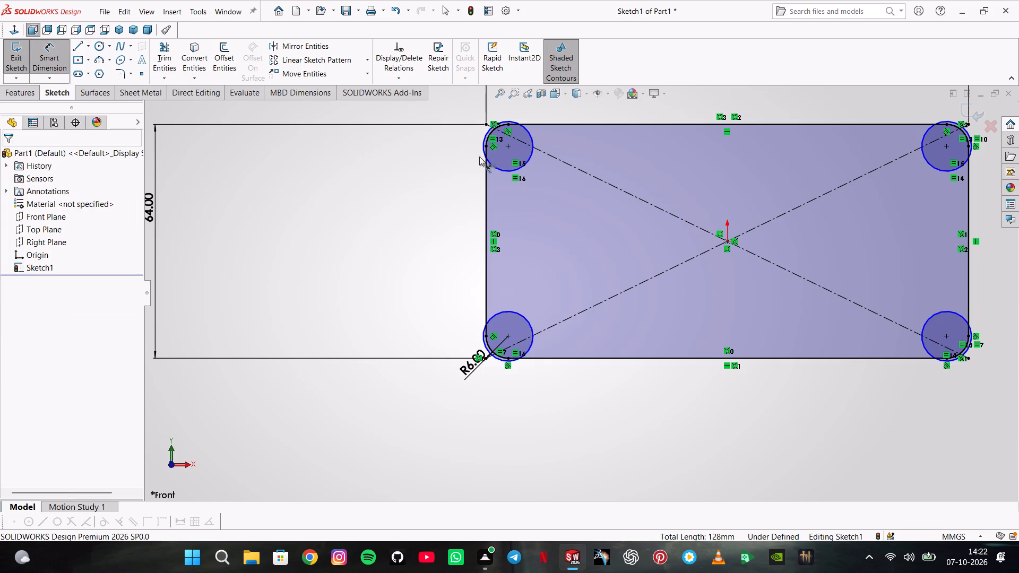
left_click(485, 156)
key("Escape")
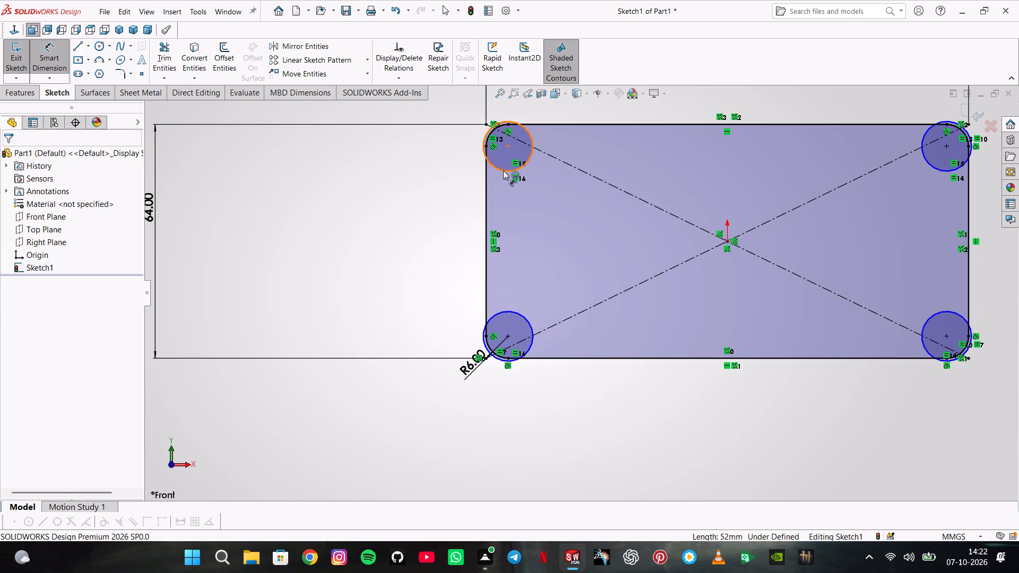
left_click(503, 170)
left_click(456, 153)
key("6")
key("Return")
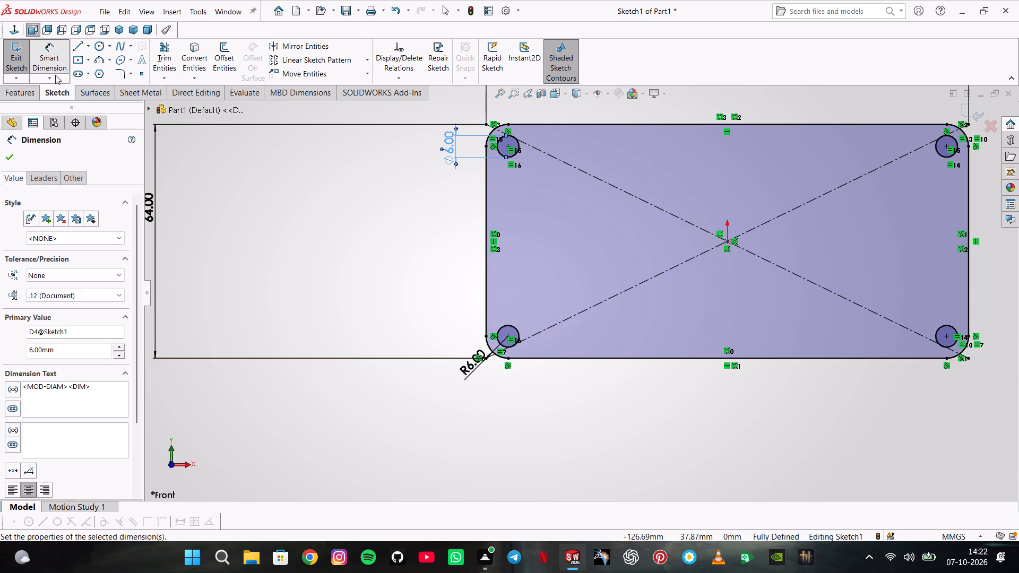
Sketch two concentric circles centred on the origin, with radii of about 17.5 mm and 7.4 mm.
left_click(102, 47)
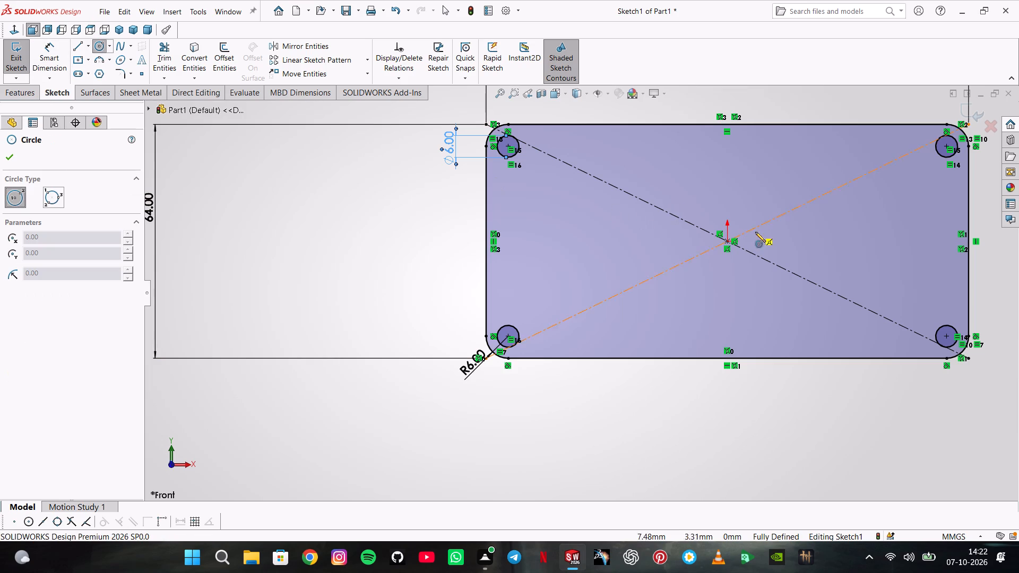
left_click(729, 238)
left_click(746, 302)
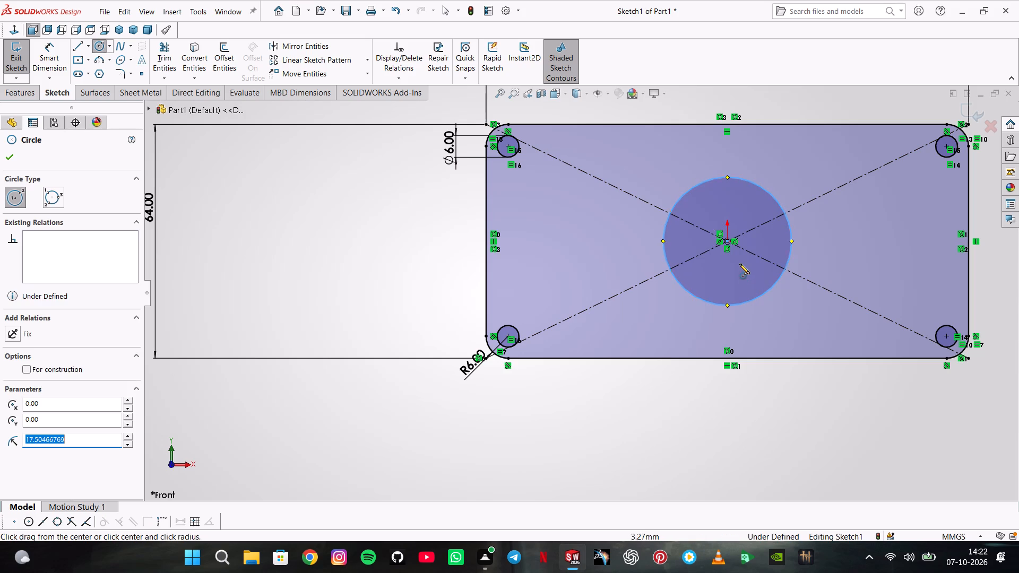
left_click(728, 241)
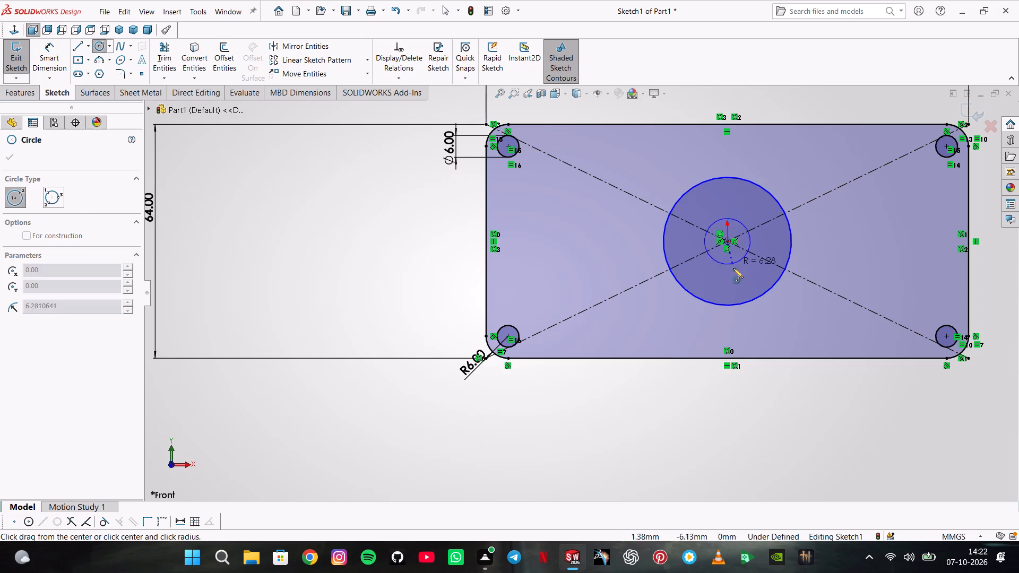
left_click(733, 268)
Dimension the inner circle at the origin to a 32 mm diameter.
left_click(40, 58)
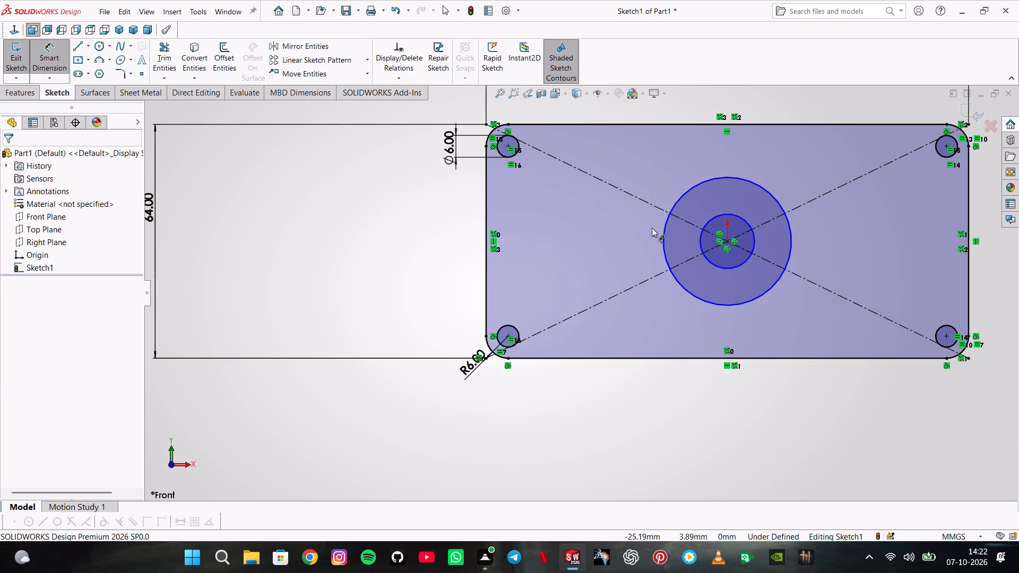
left_click(701, 240)
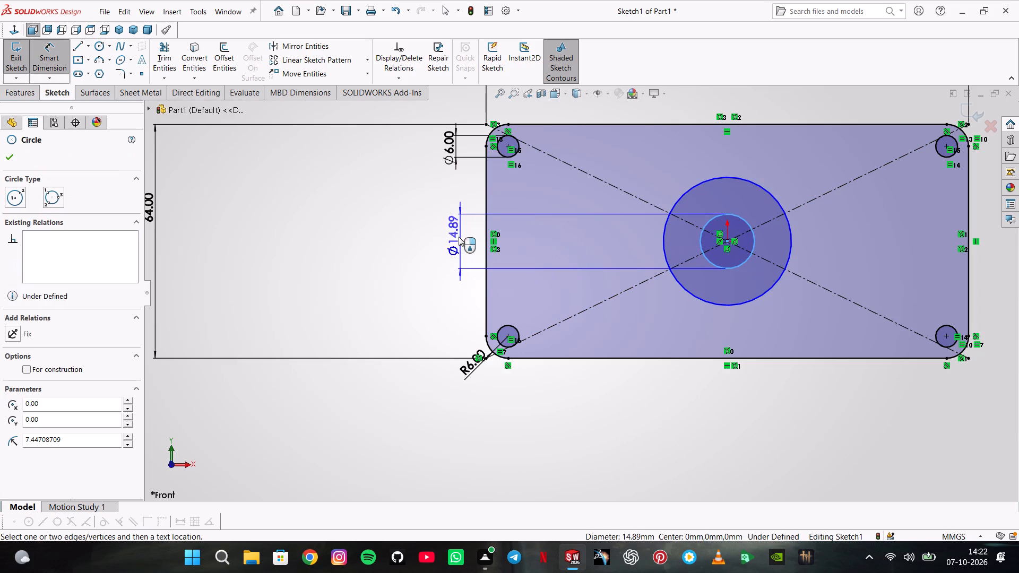
left_click(411, 220)
type("32")
key("Return")
key("3")
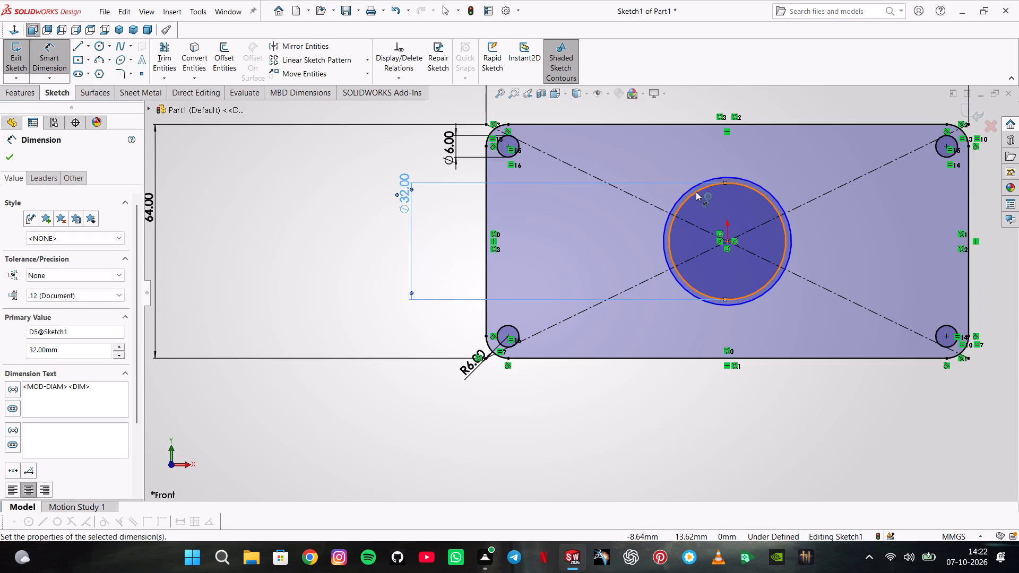
Dimension the remaining undimensioned circle around the origin to a 24 mm diameter.
left_click(677, 197)
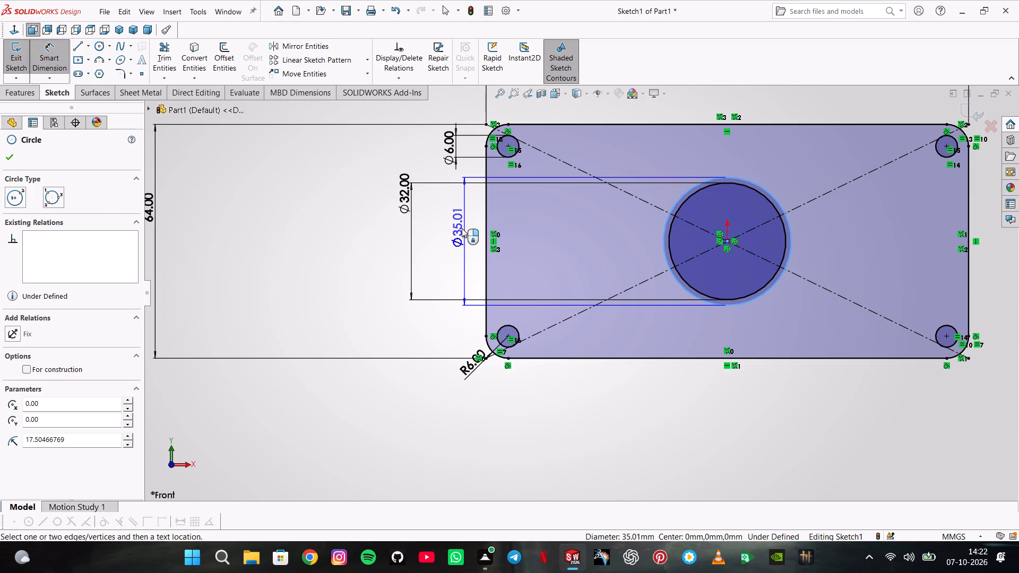
left_click(449, 224)
type("24")
key("Return")
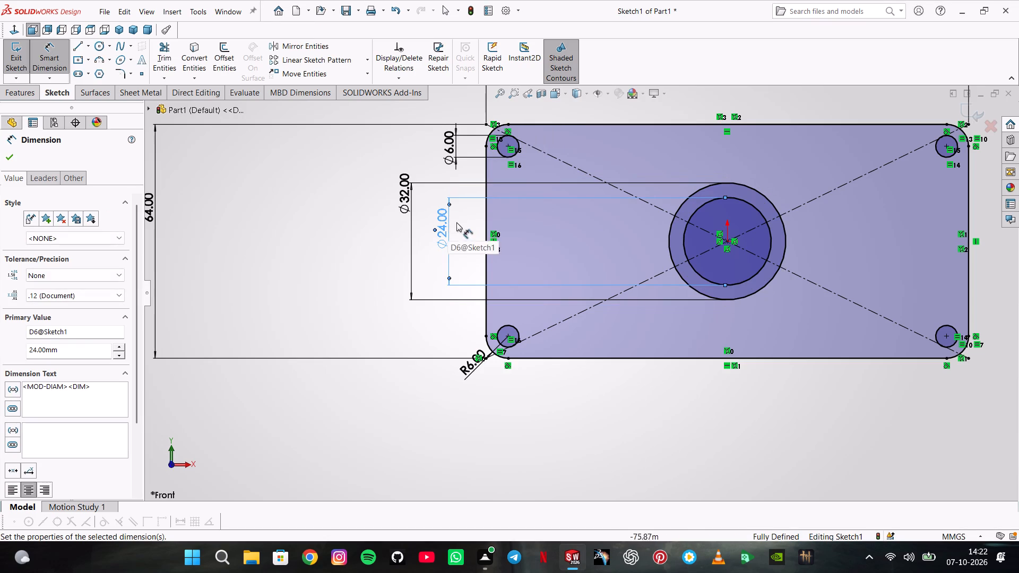
left_click(6, 159)
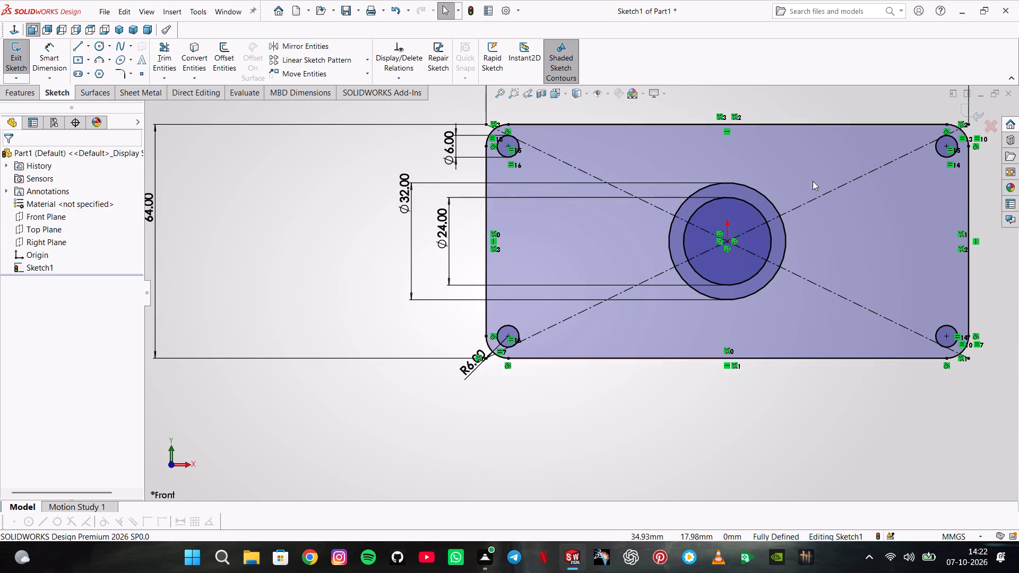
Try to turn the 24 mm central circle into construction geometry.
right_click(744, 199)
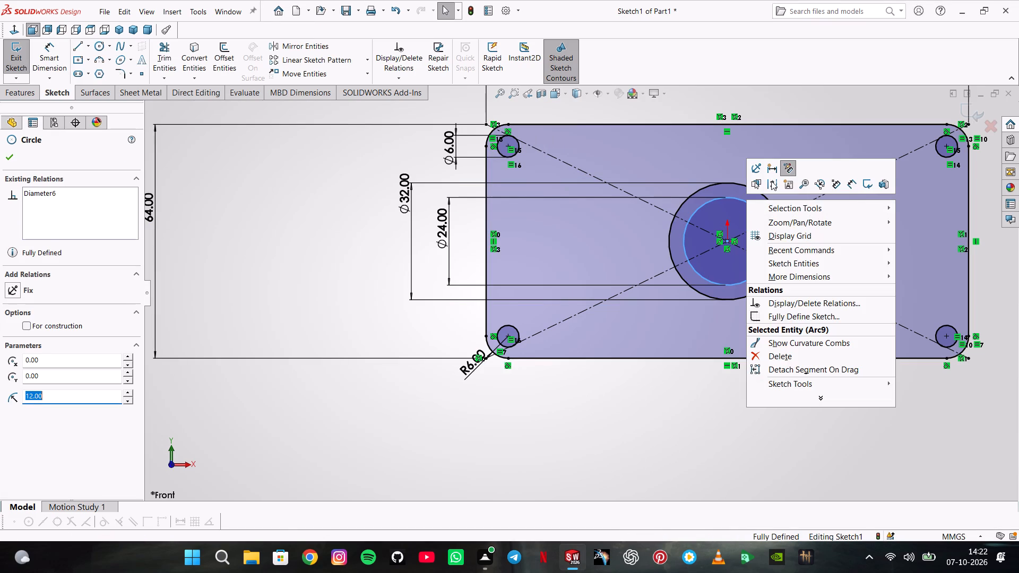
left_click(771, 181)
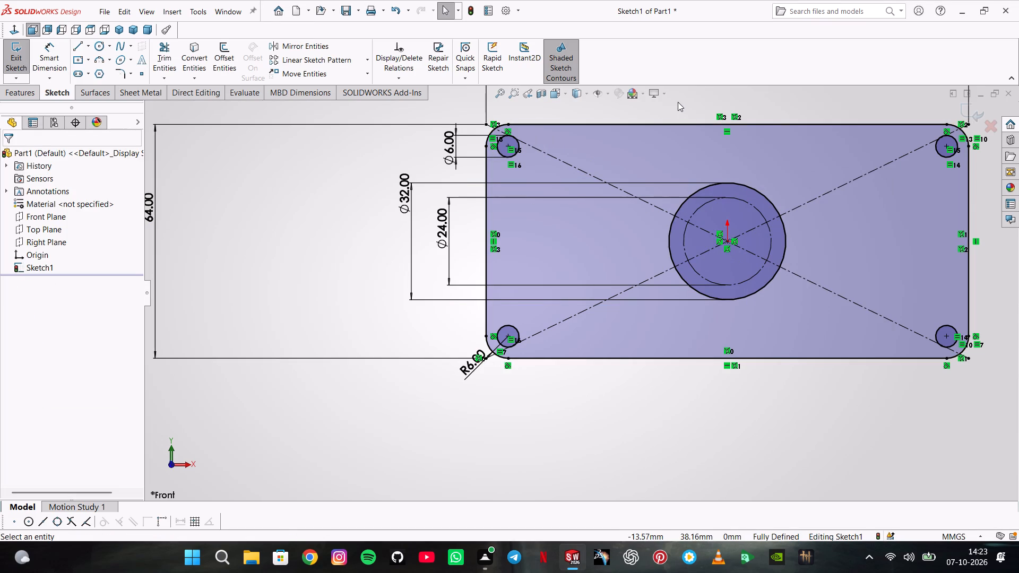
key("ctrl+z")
Convert the 32 mm central circle to construction geometry.
right_click(731, 187)
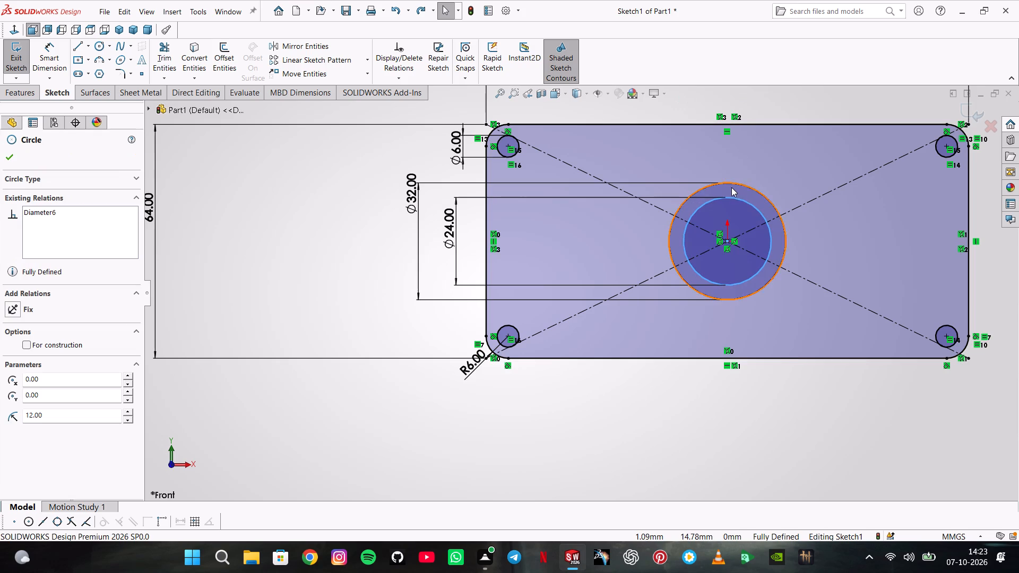
left_click(758, 169)
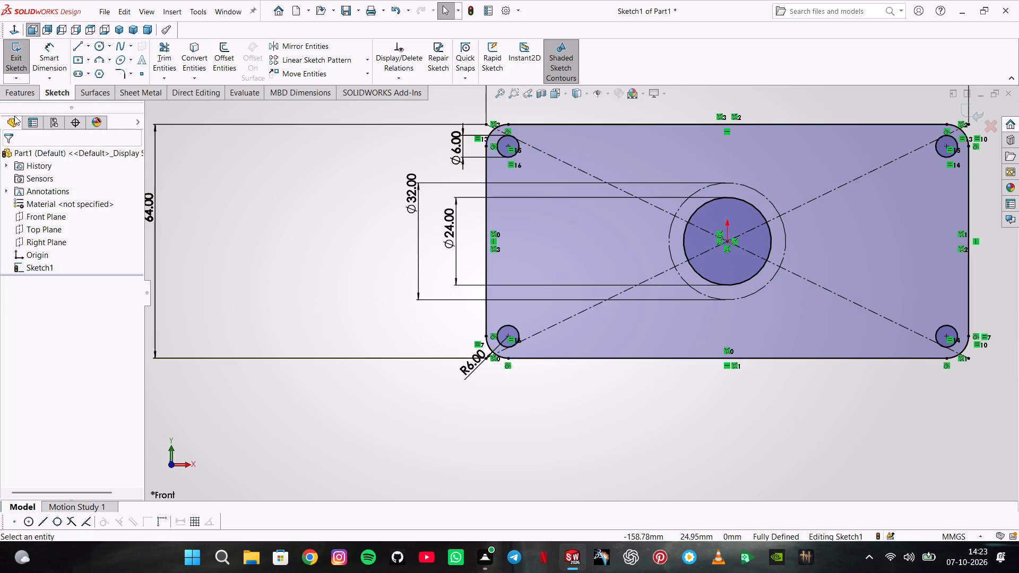
Extrude the plate sketch 5 mm as a blind boss.
left_click(16, 96)
left_click(55, 62)
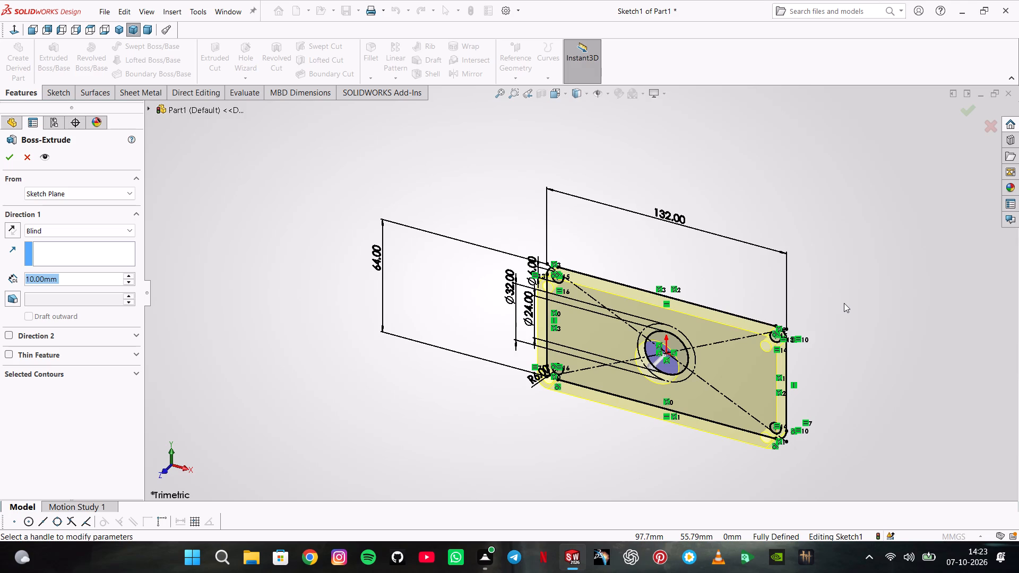
key("5")
key("Return")
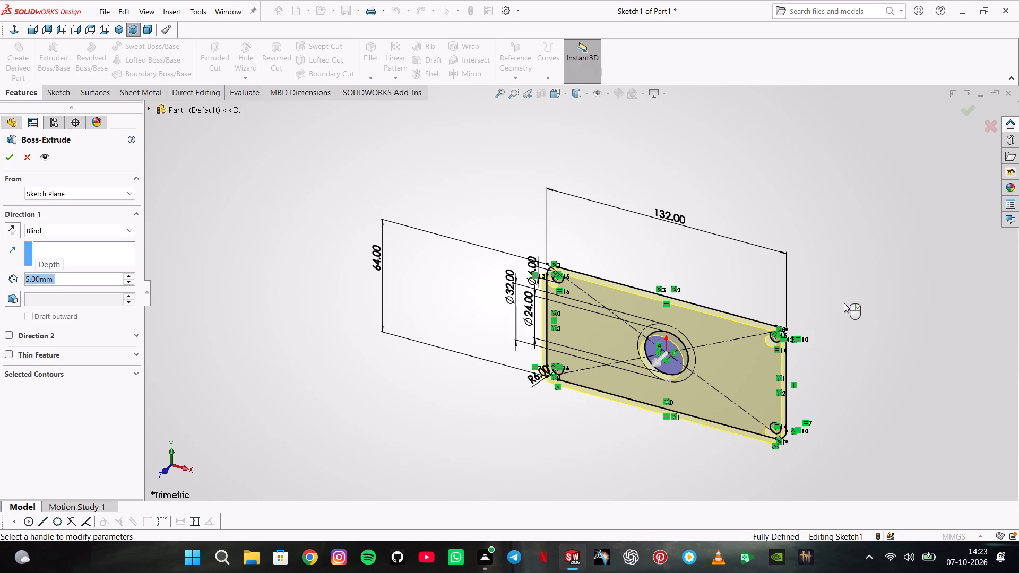
key("Return")
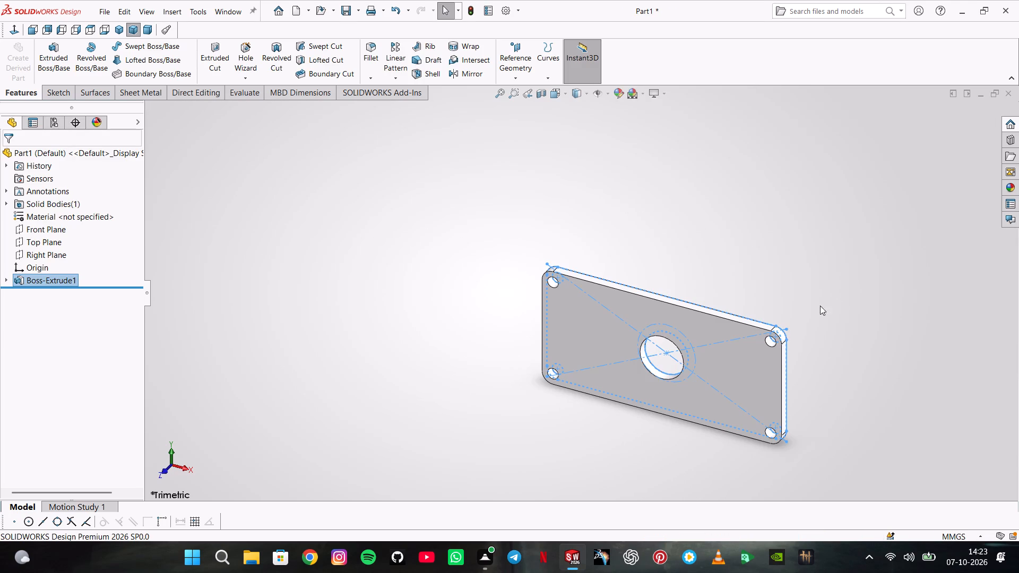
left_click(727, 289)
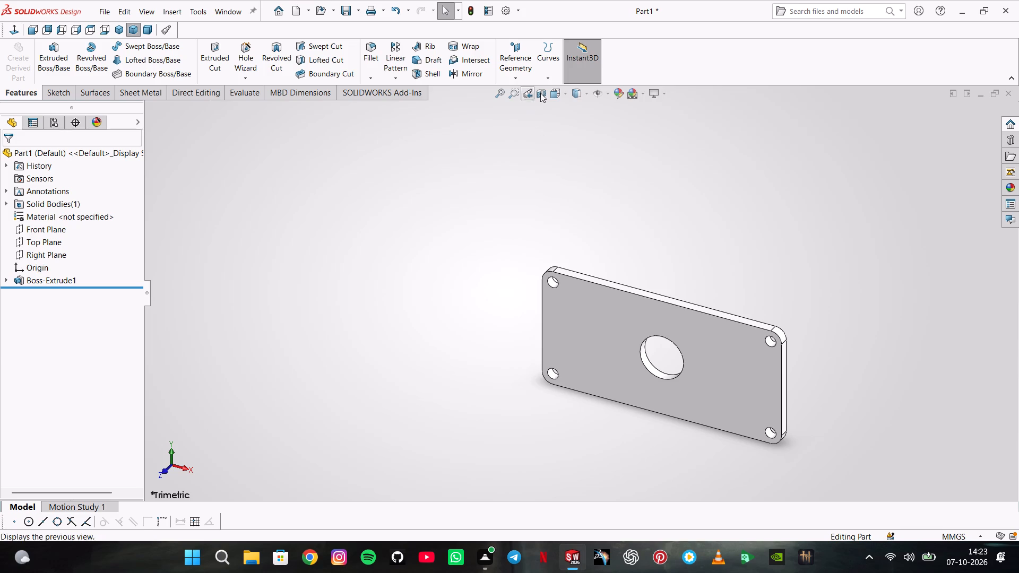
Apply a different scene to the model display.
left_click(642, 94)
left_click(657, 138)
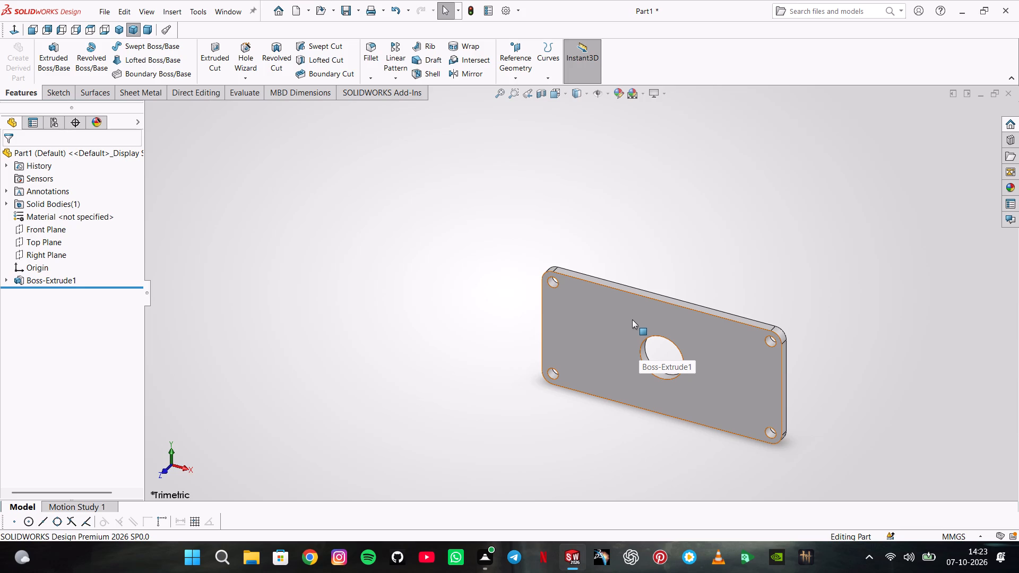
Start a sketch on the plate's front face and show Sketch1 of the plate extrusion.
left_click(633, 319)
left_click(683, 291)
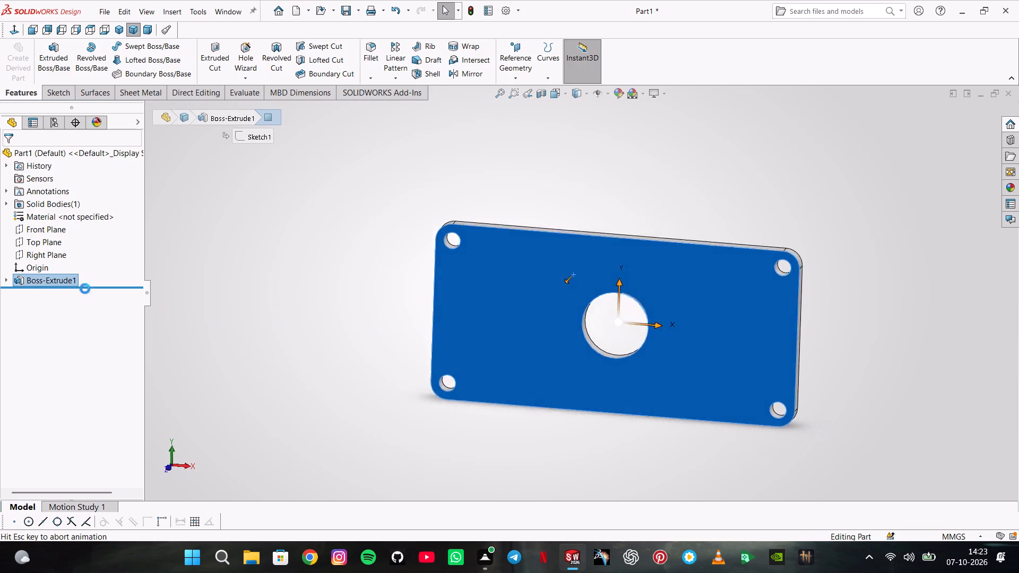
left_click(8, 276)
left_click(18, 275)
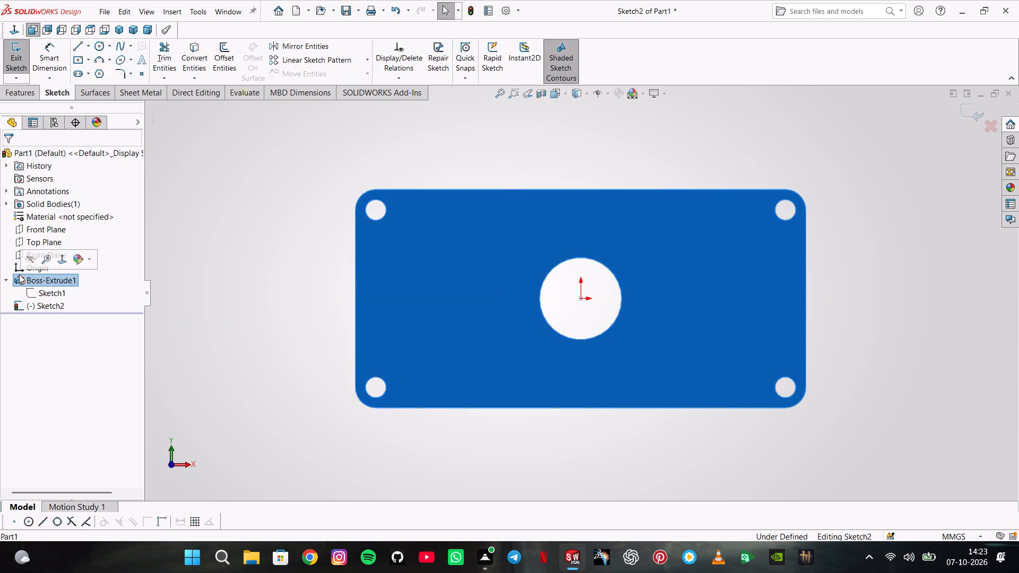
left_click(38, 296)
left_click(54, 285)
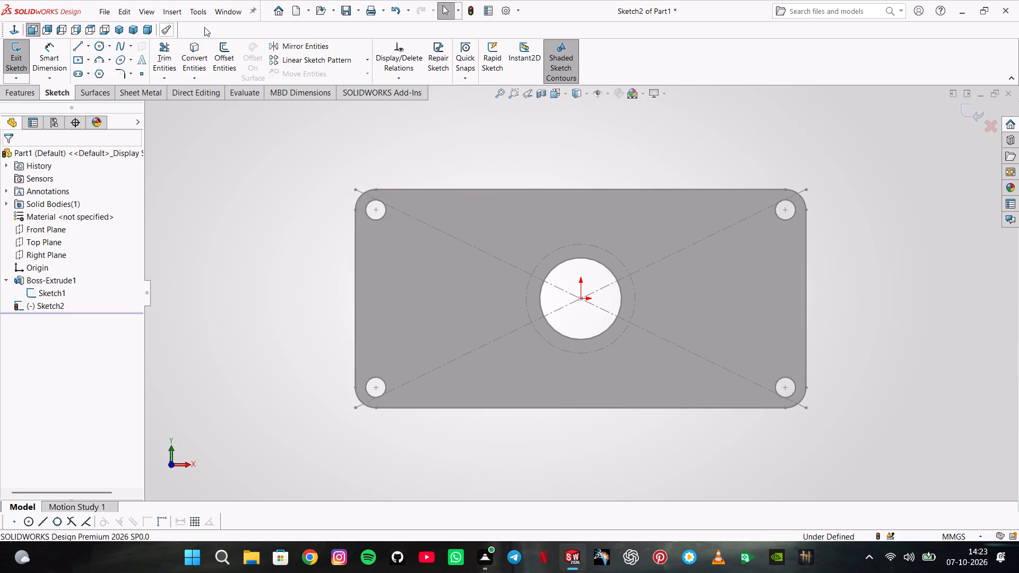
Convert the 32 mm and 24 mm central circles of Sketch1 into entities of the new sketch.
left_click(197, 52)
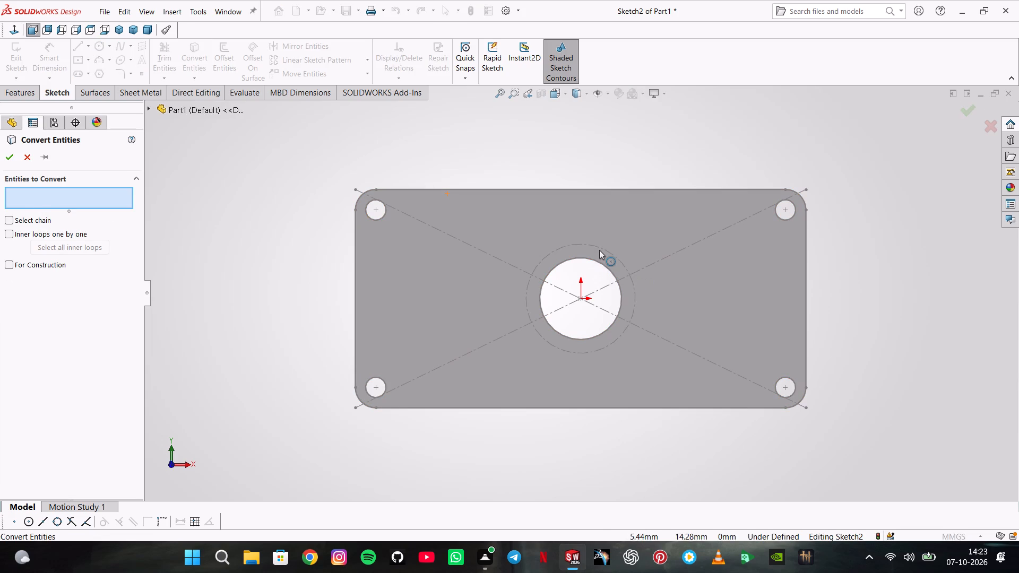
left_click(599, 250)
left_click(599, 261)
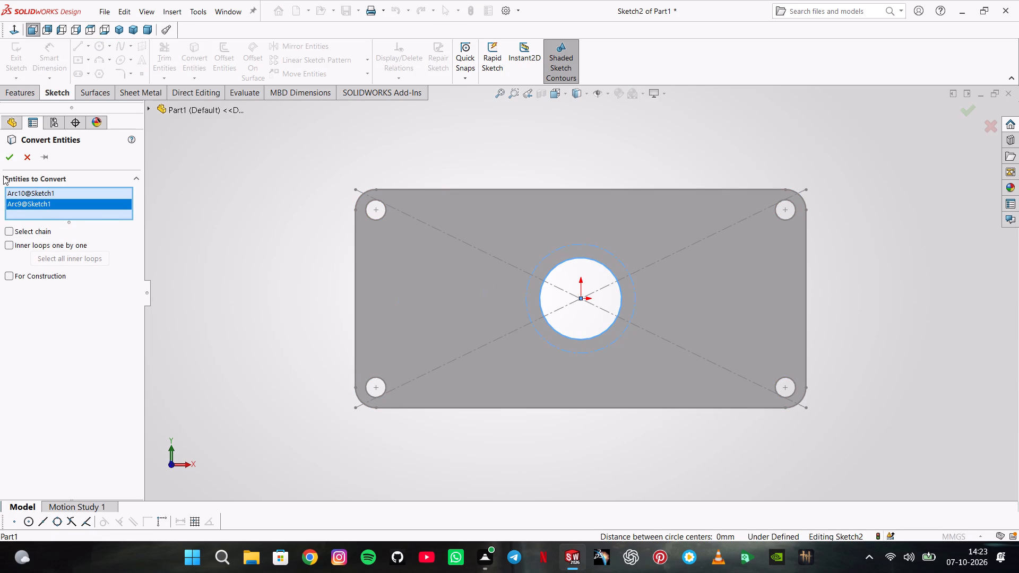
left_click(11, 158)
Extrude the ring between the two converted circles as a blind boss with a depth of 18-5 mm, merged with the plate.
left_click(27, 90)
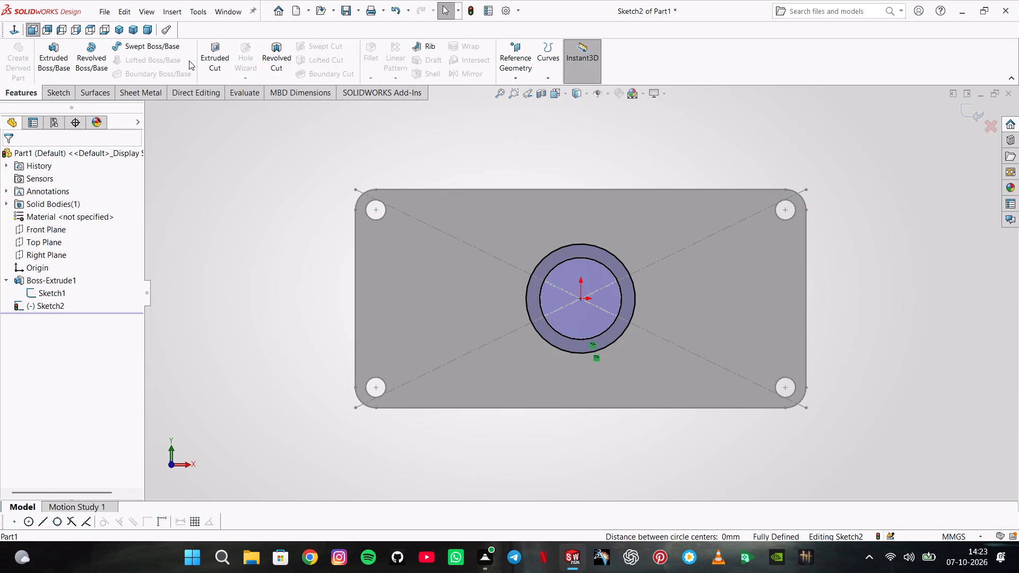
left_click(54, 70)
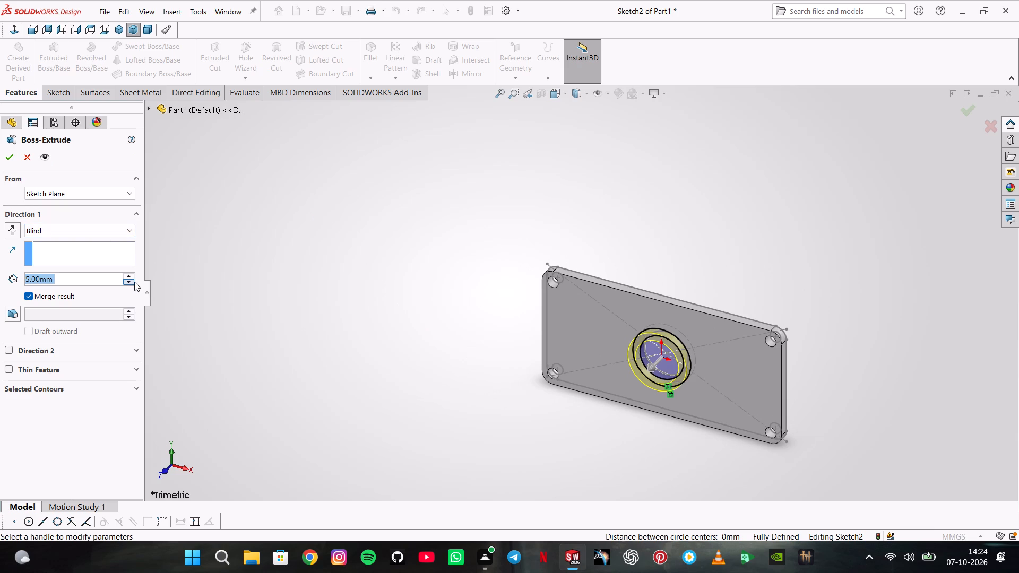
type("18")
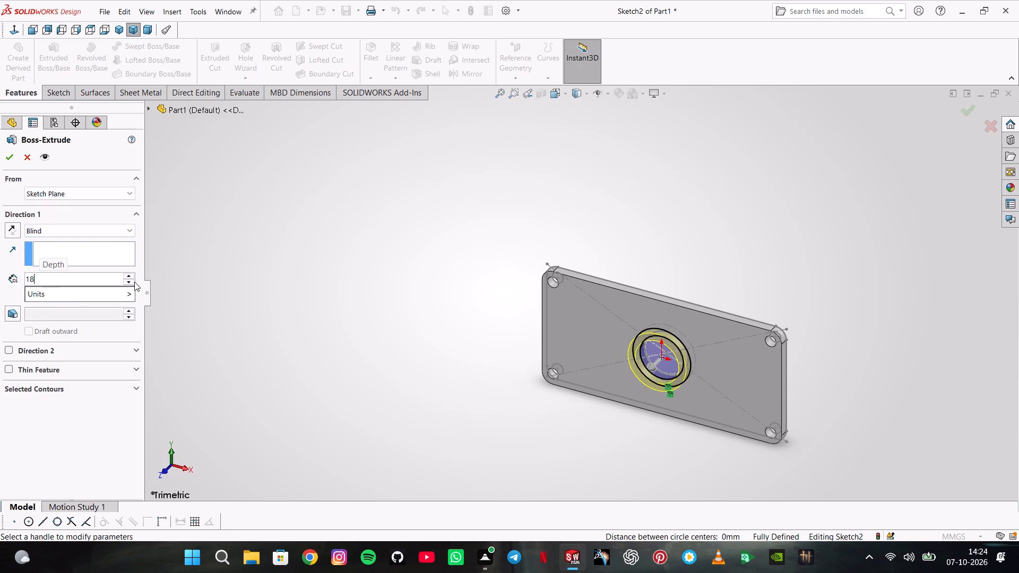
type("-5")
key("Return")
key("Return")
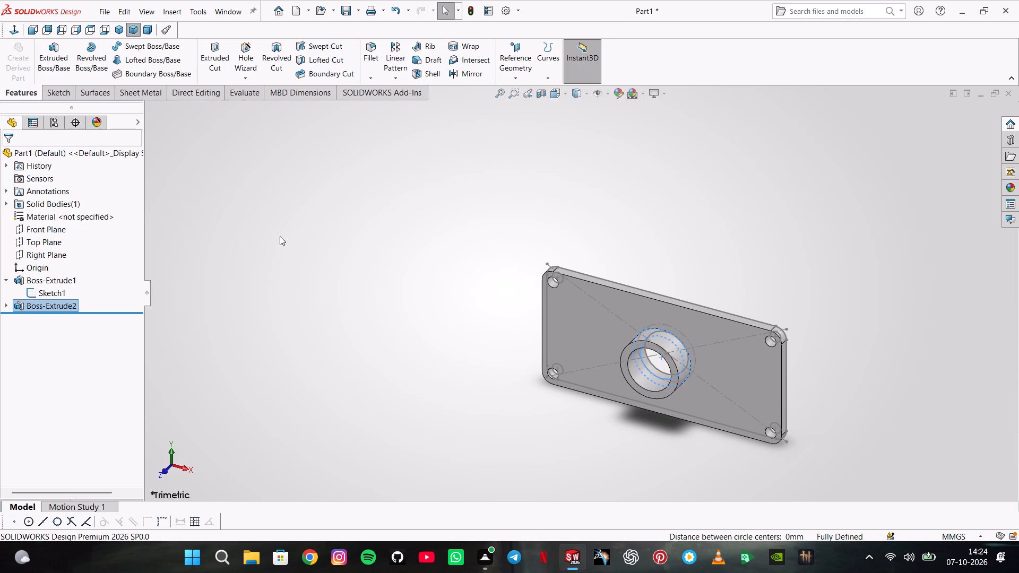
left_click(284, 235)
Hide Sketch1 under the plate extrusion.
middle_click_drag(443, 387, 472, 338)
scroll(460, 358, "up", 1)
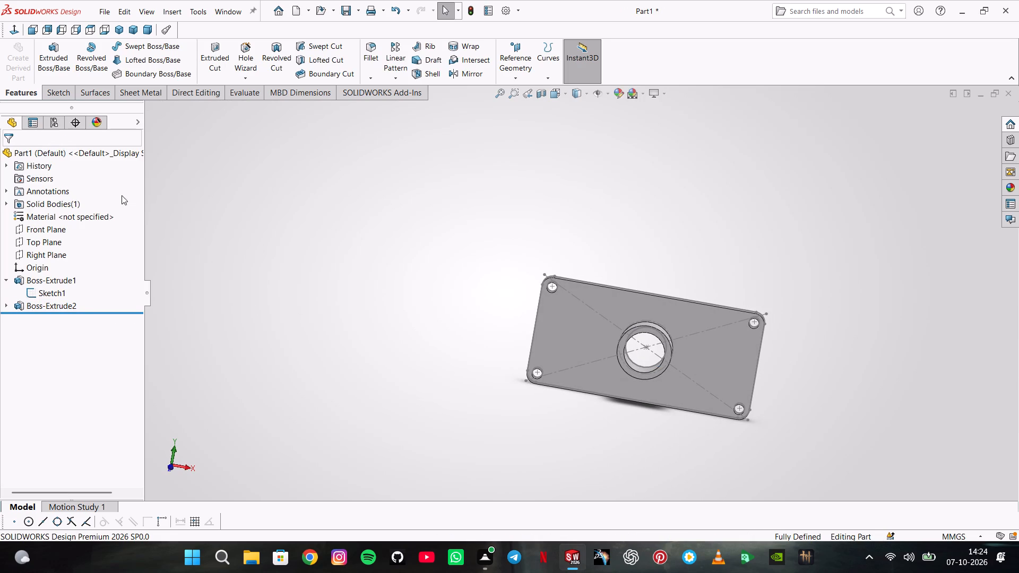
right_click(45, 290)
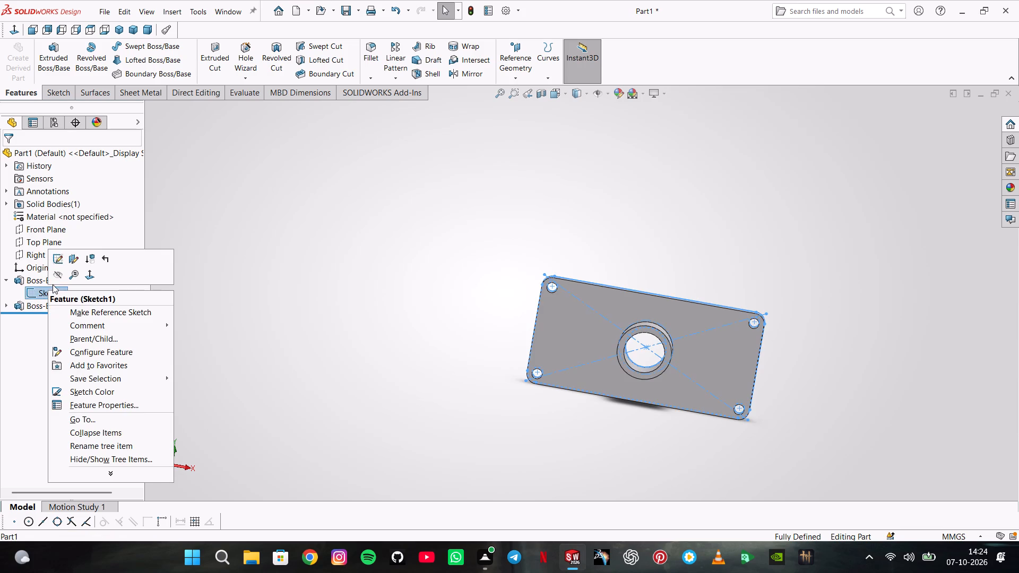
left_click(65, 273)
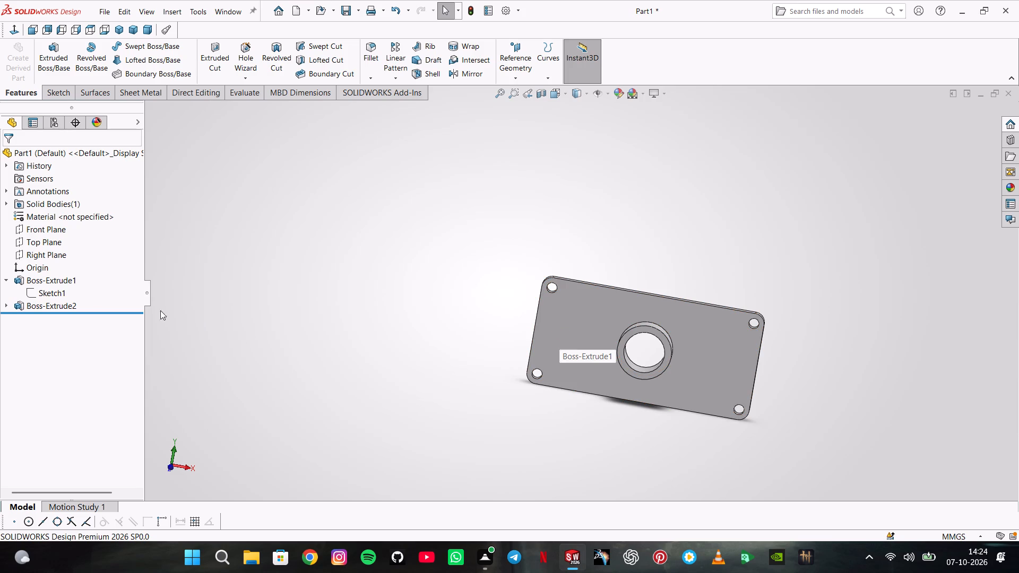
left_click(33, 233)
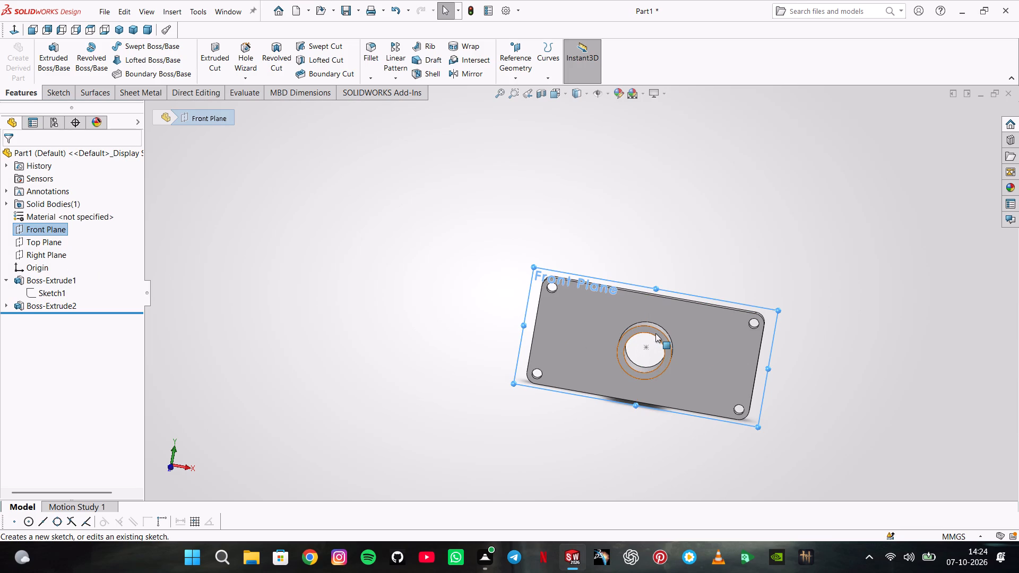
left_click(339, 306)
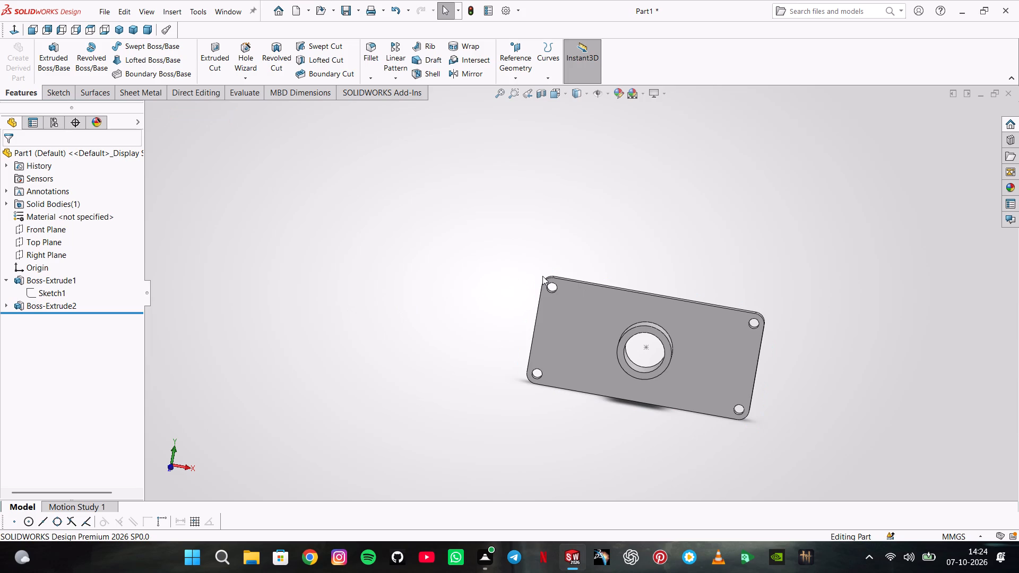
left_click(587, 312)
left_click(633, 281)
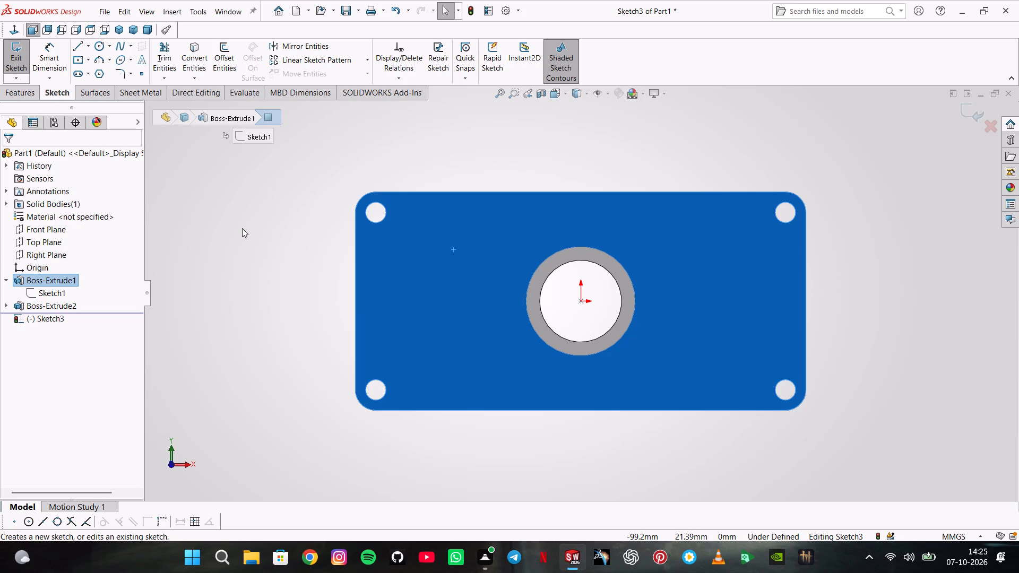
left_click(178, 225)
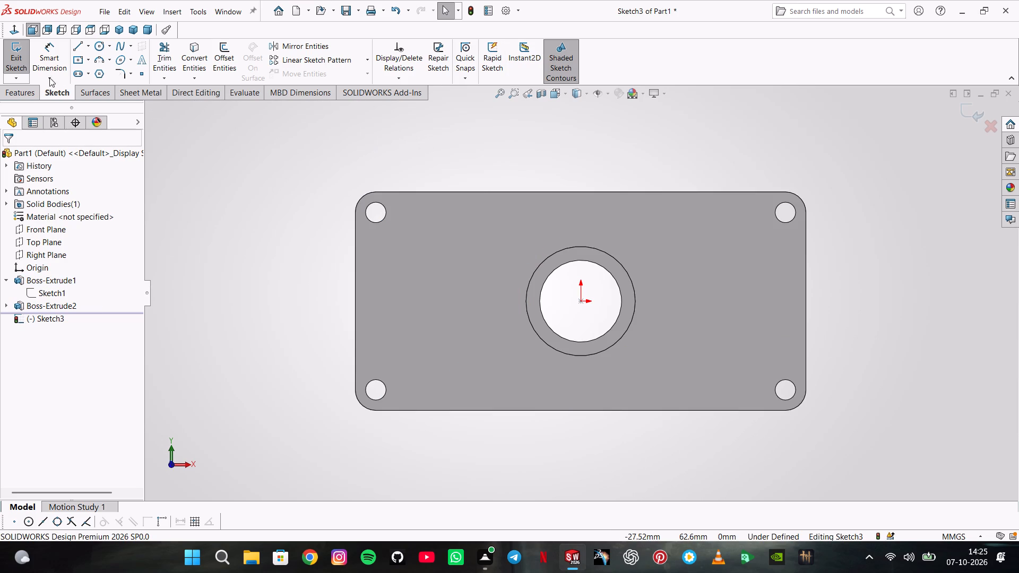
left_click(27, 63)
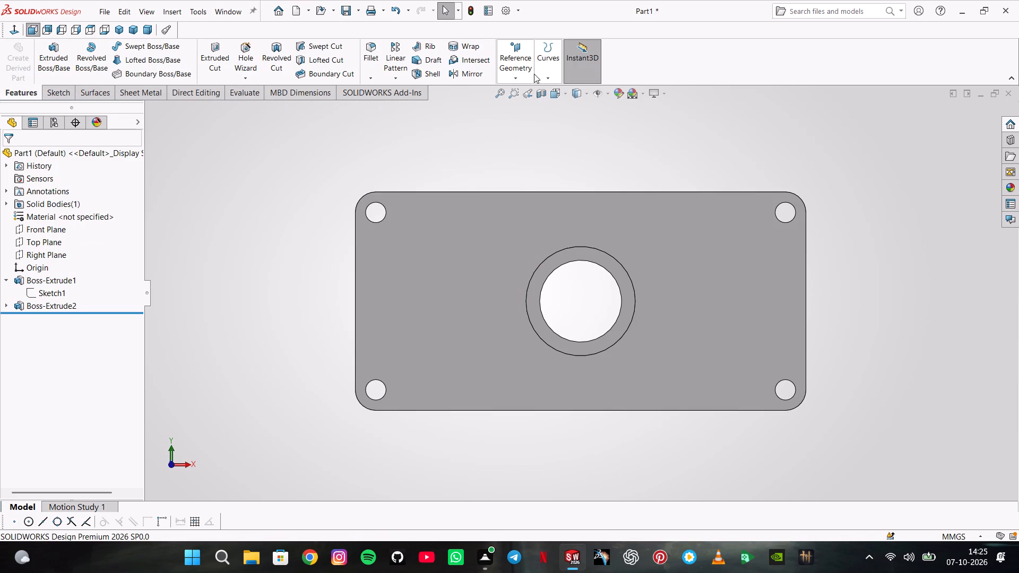
Create a reference plane as the mid plane between the Top Plane and the Right Plane.
left_click(525, 76)
left_click(528, 91)
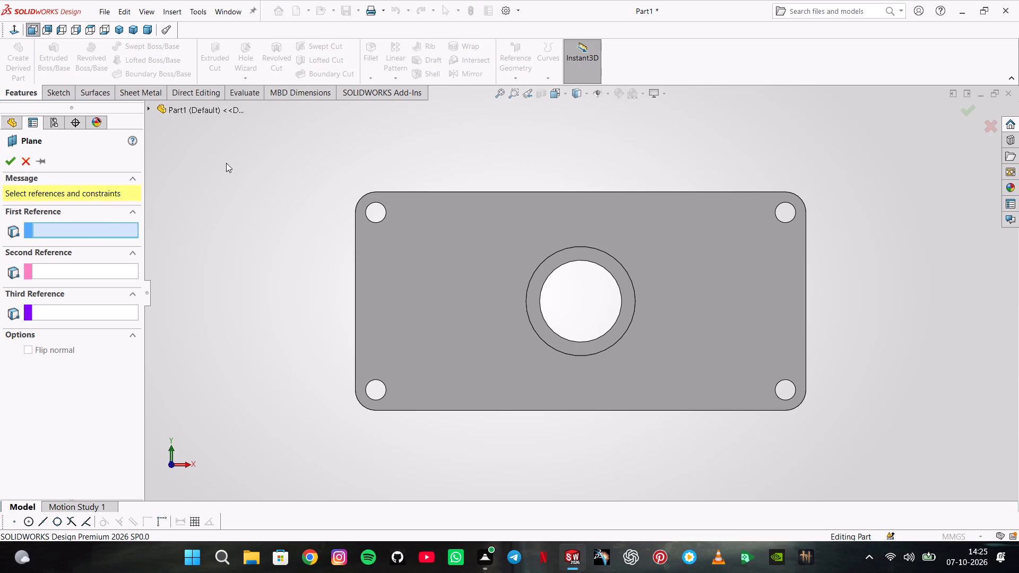
left_click(147, 109)
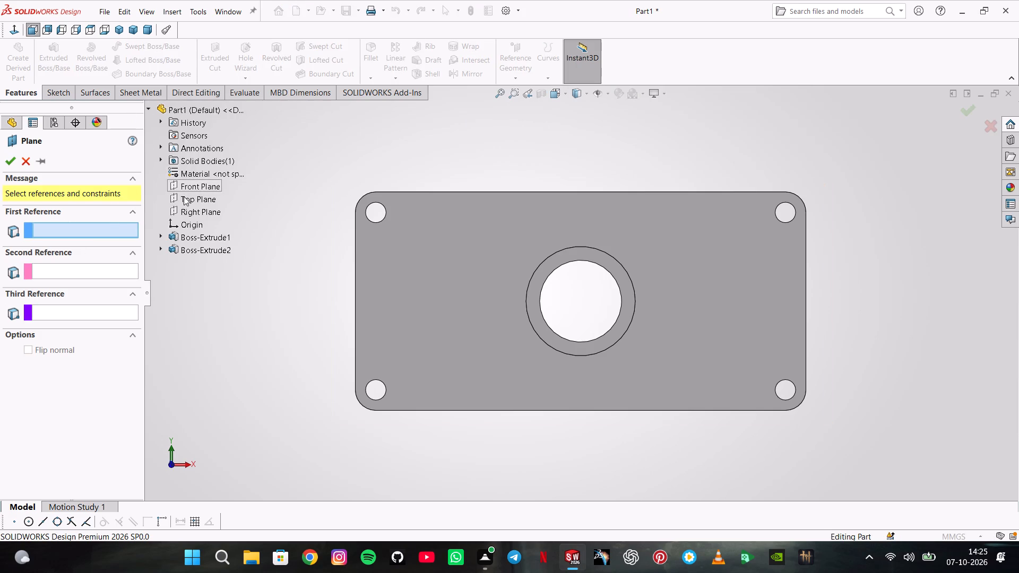
left_click(184, 197)
left_click(187, 207)
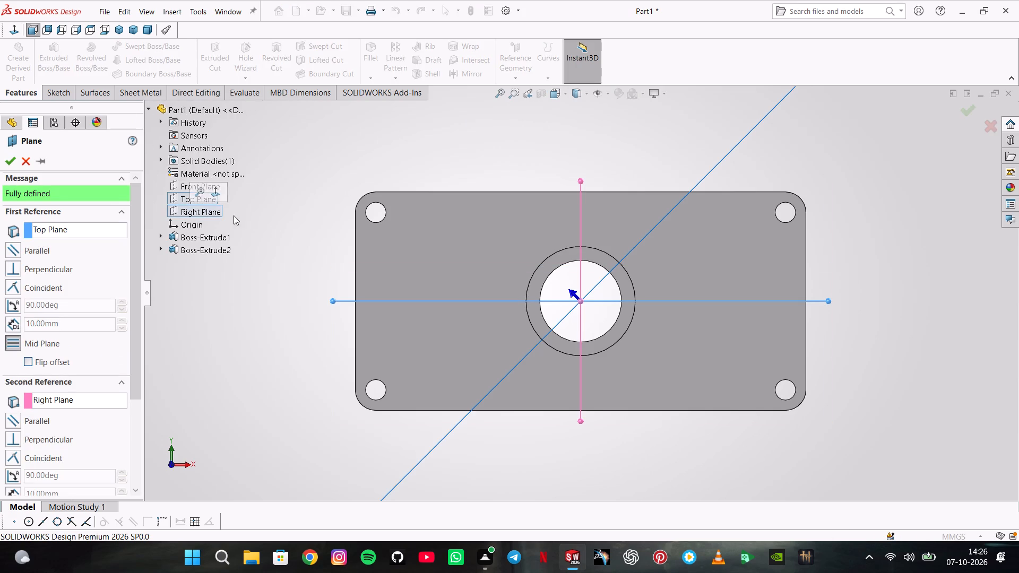
scroll(461, 329, "up", 1)
middle_click_drag(461, 329, 445, 249)
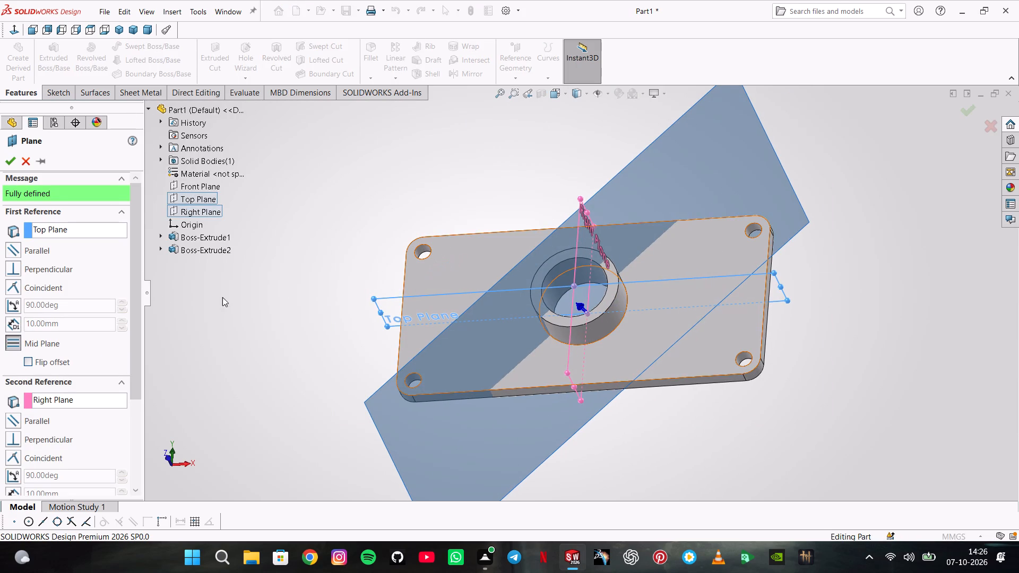
left_click(15, 155)
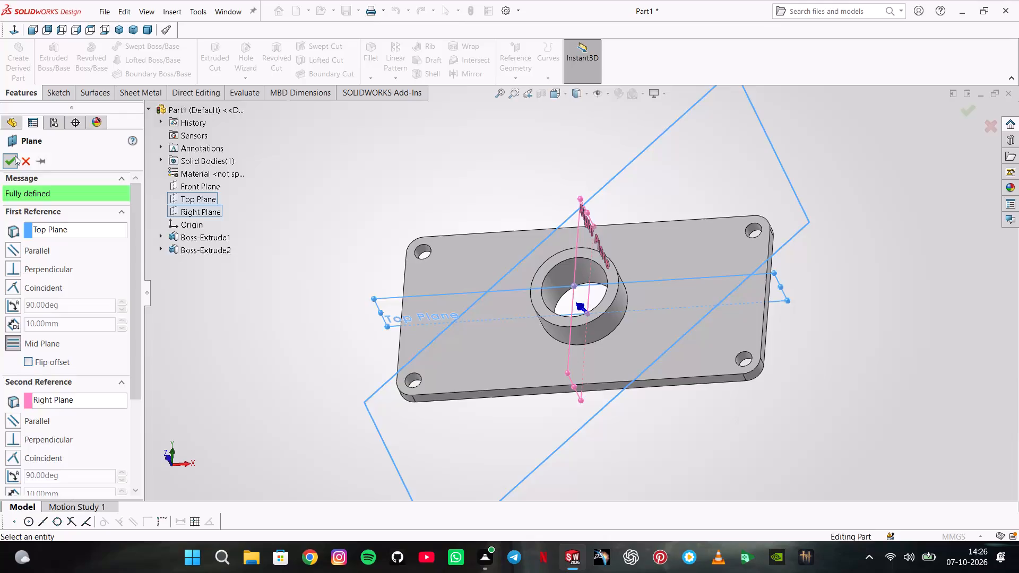
On a new sketch on Plane1, draw a slanted line from the boss's outer top corner to the plate face, about 47.7 mm from the origin.
left_click(661, 195)
left_click(710, 170)
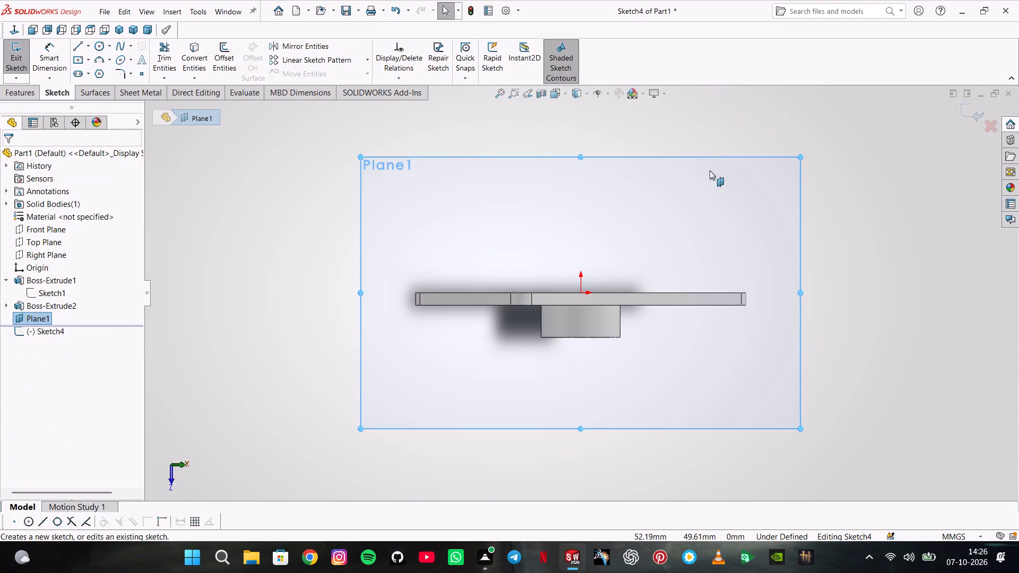
scroll(602, 307, "down", 6)
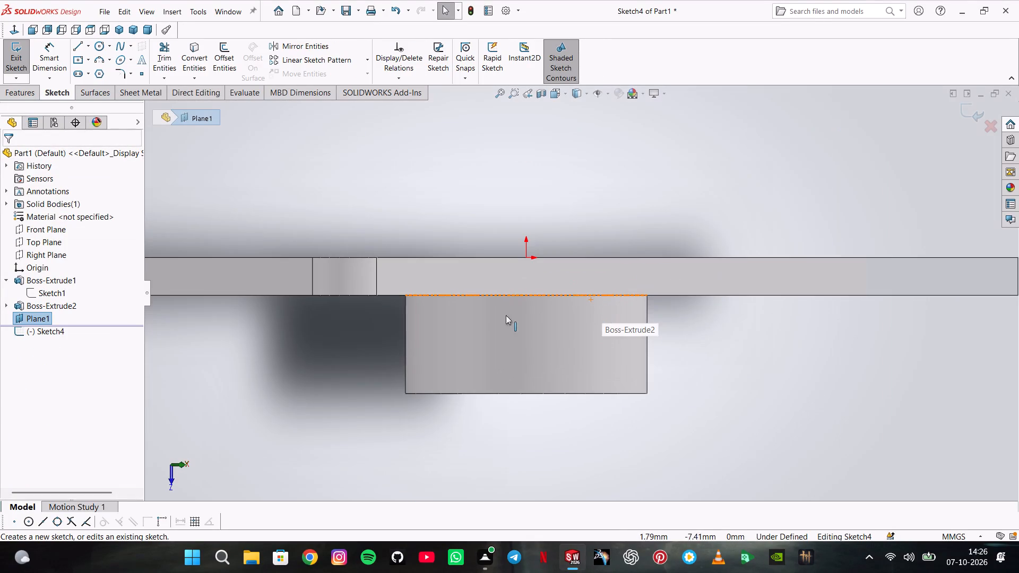
scroll(194, 216, "up", 3)
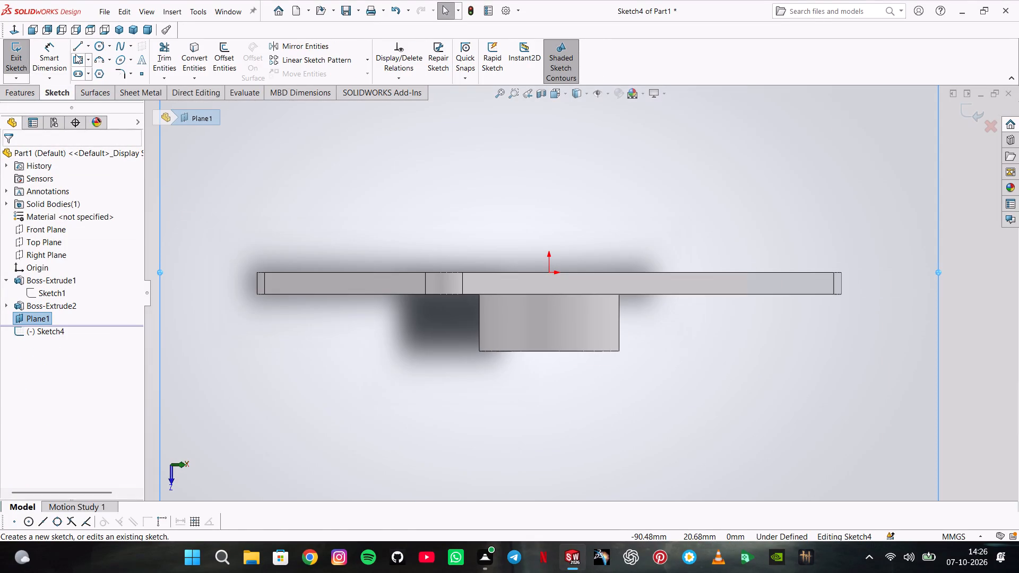
left_click(77, 50)
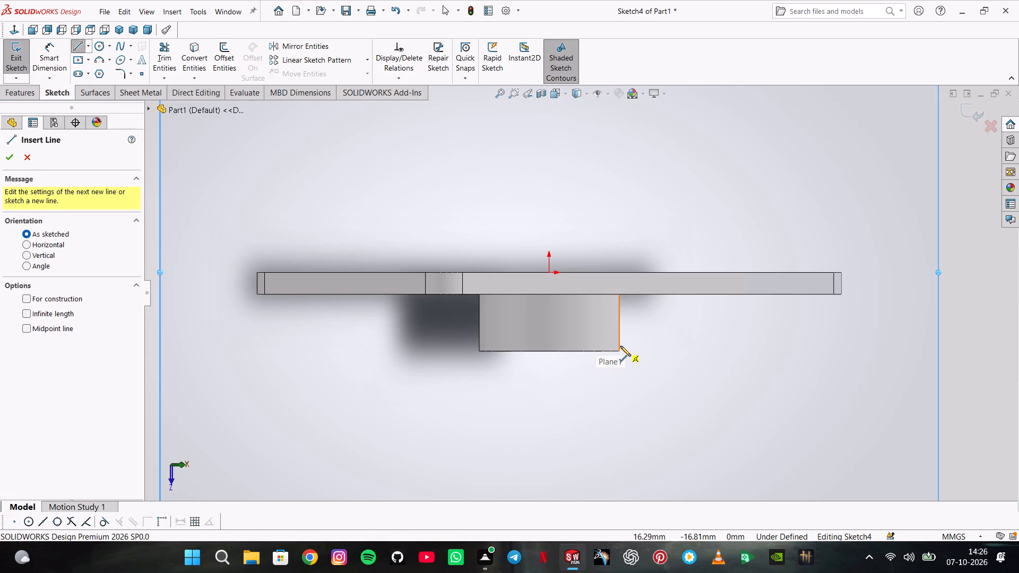
left_click(620, 351)
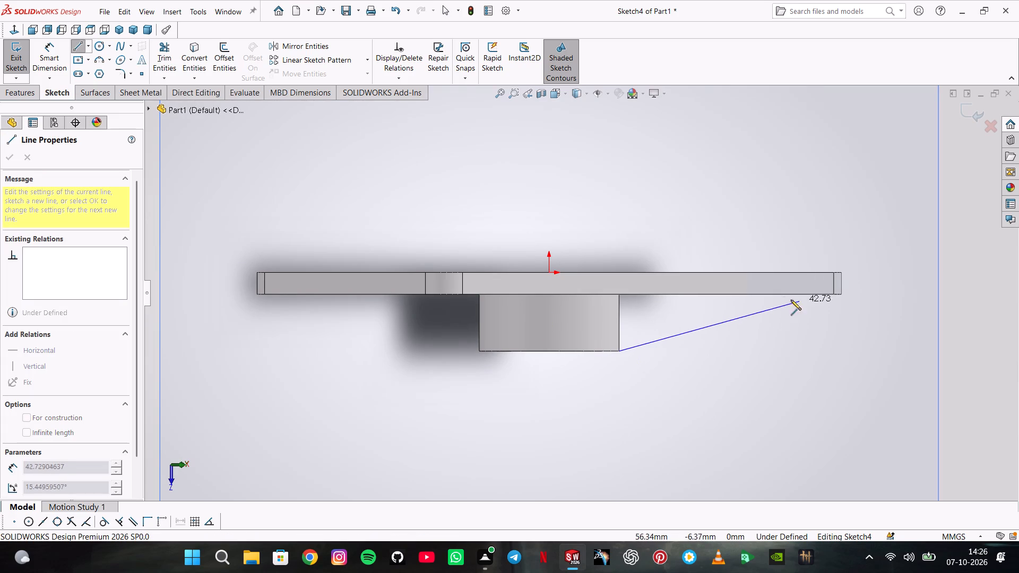
left_click(758, 293)
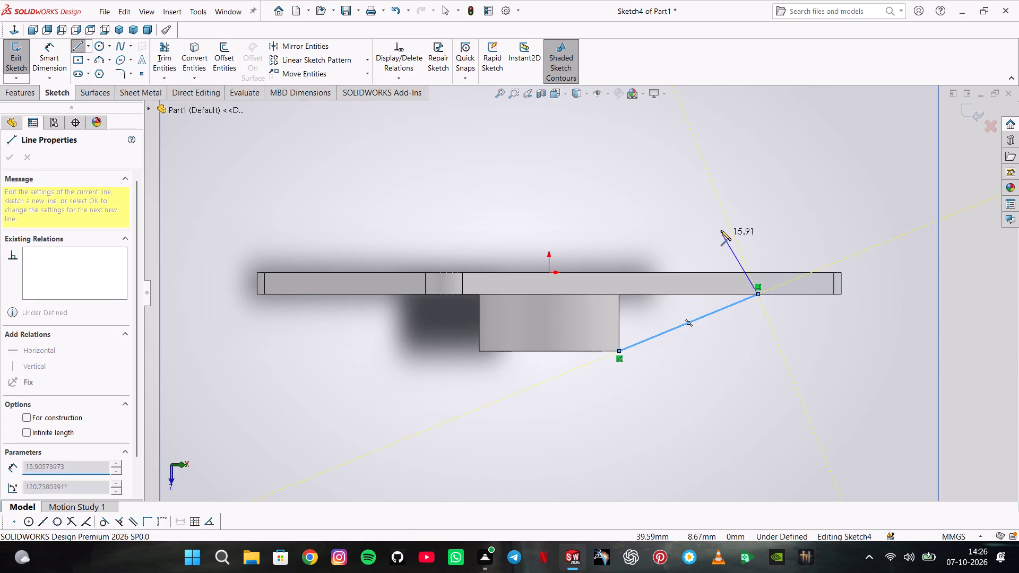
double_click(720, 229)
Delete the coincident relation at the line's boss end and move that endpoint down the boss side, about 14 mm from the origin's level.
left_click(42, 50)
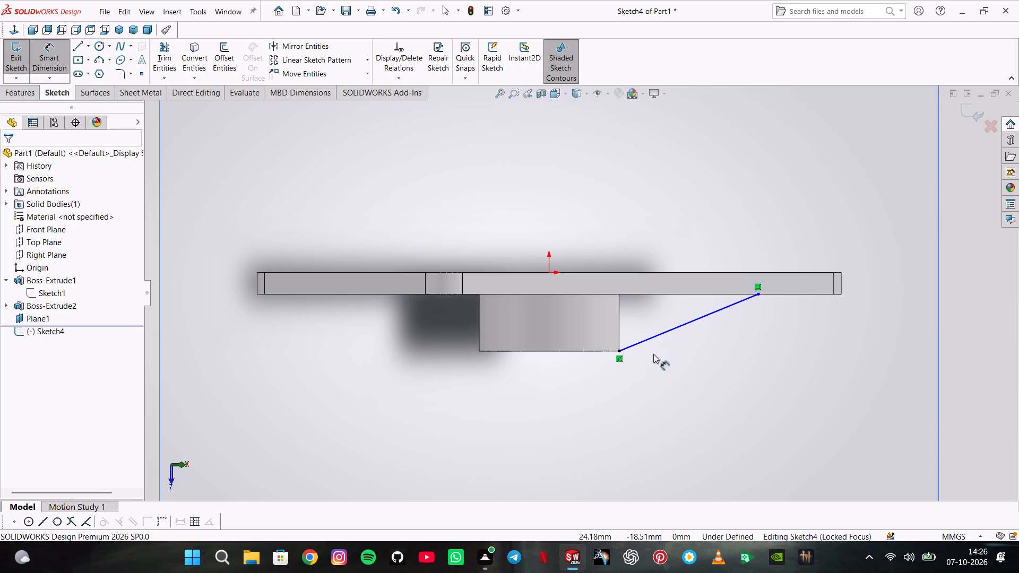
key("Escape")
left_click(619, 362)
key("Delete")
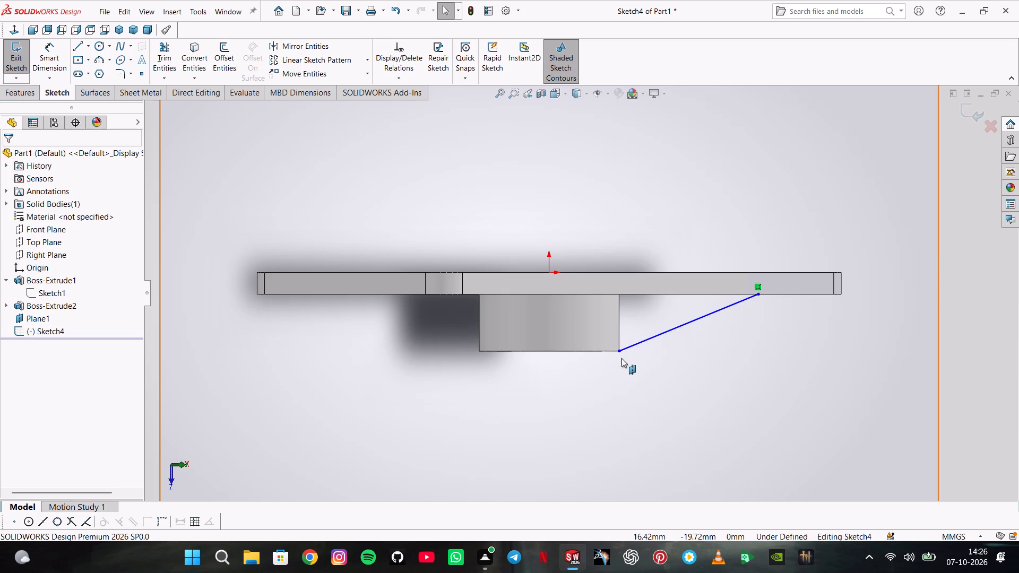
left_click_drag(622, 353, 621, 334)
left_click(489, 189)
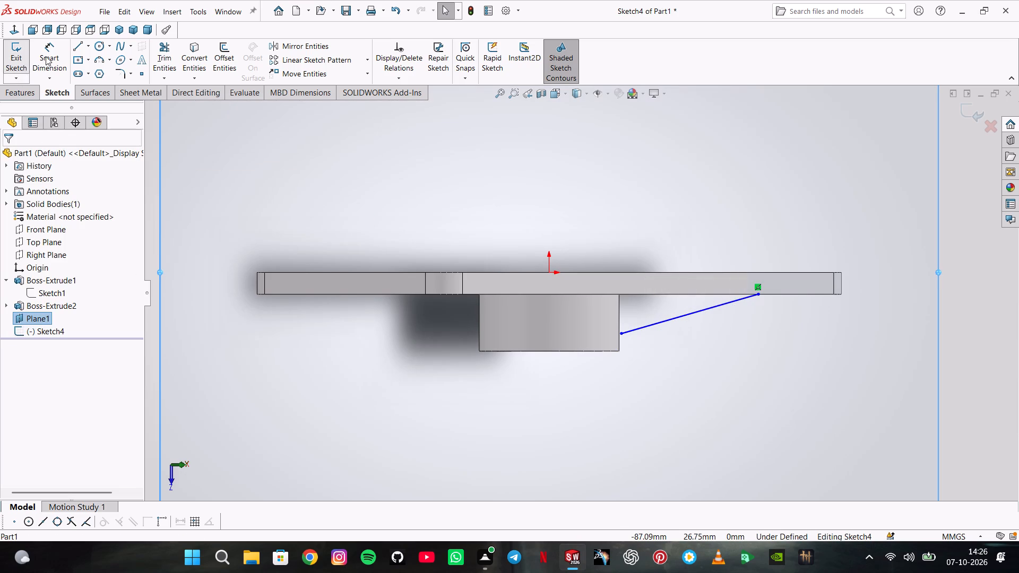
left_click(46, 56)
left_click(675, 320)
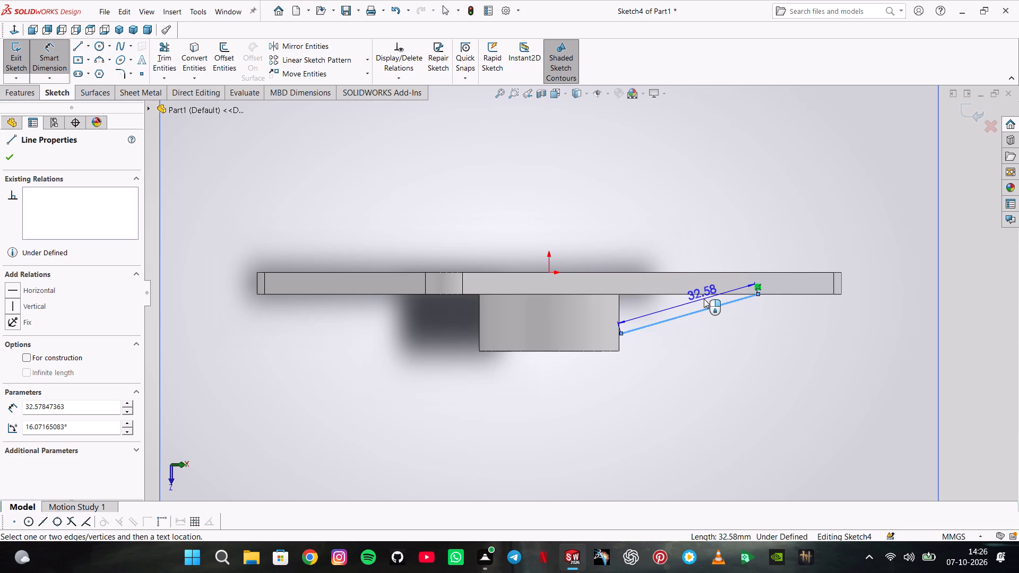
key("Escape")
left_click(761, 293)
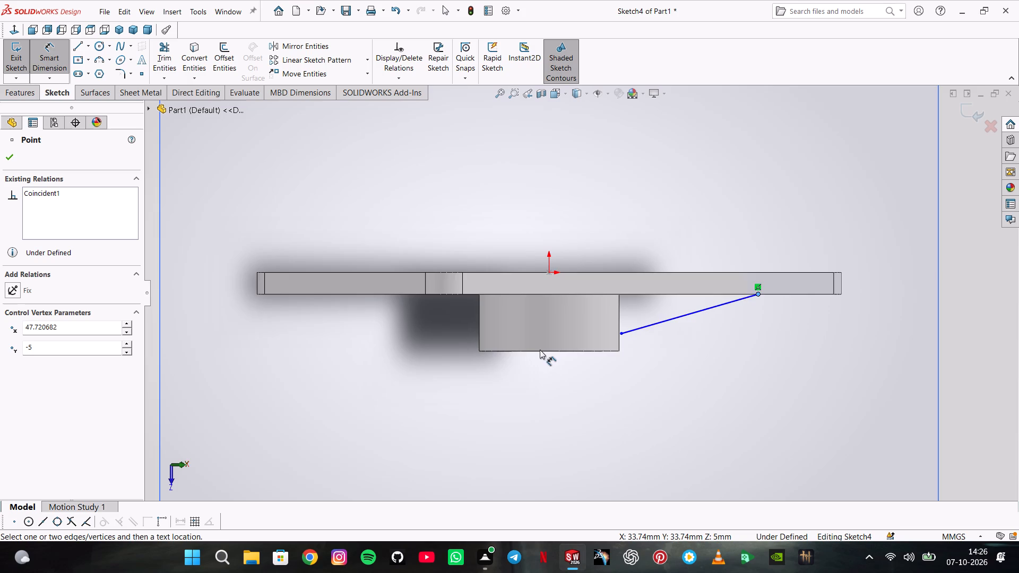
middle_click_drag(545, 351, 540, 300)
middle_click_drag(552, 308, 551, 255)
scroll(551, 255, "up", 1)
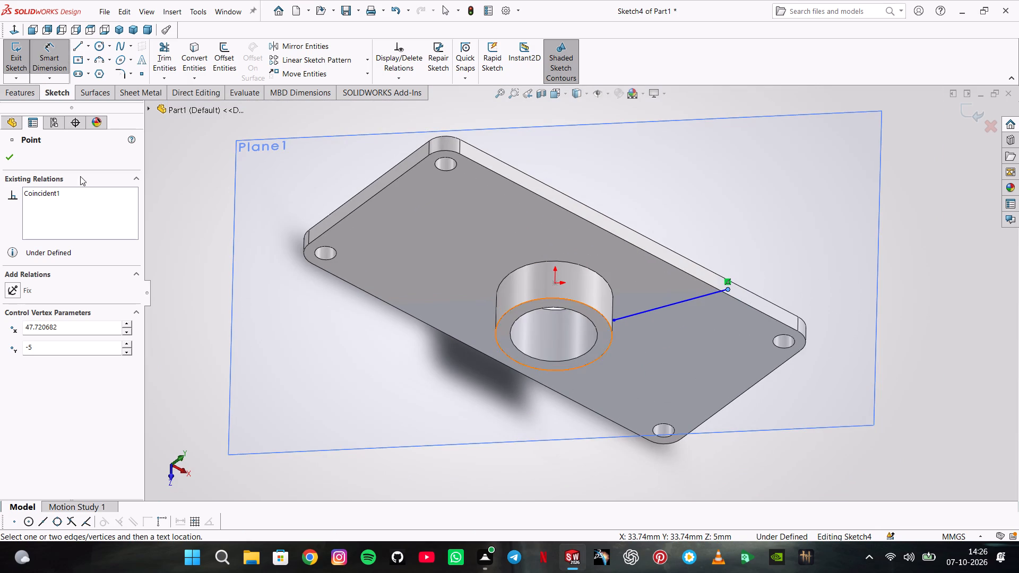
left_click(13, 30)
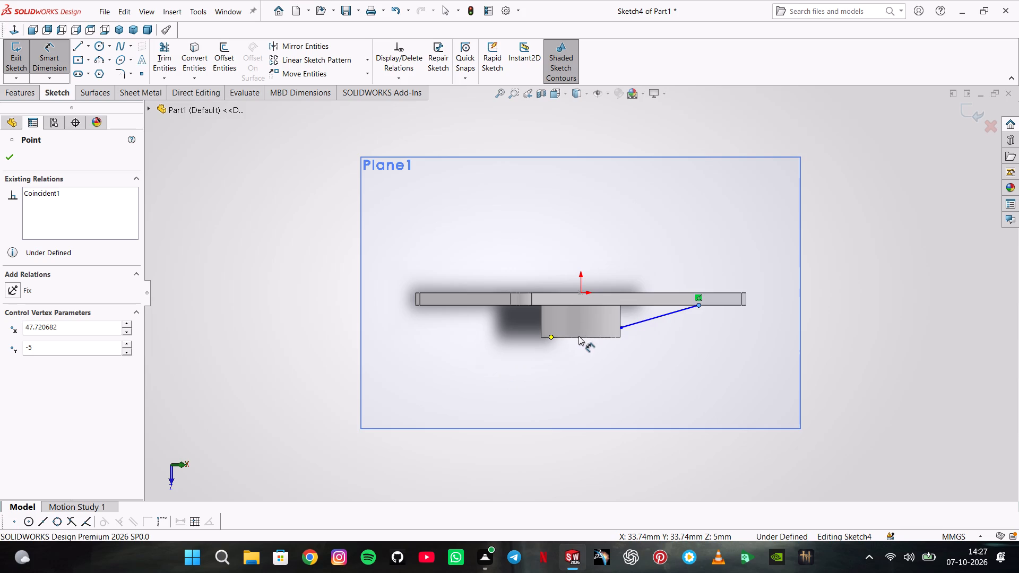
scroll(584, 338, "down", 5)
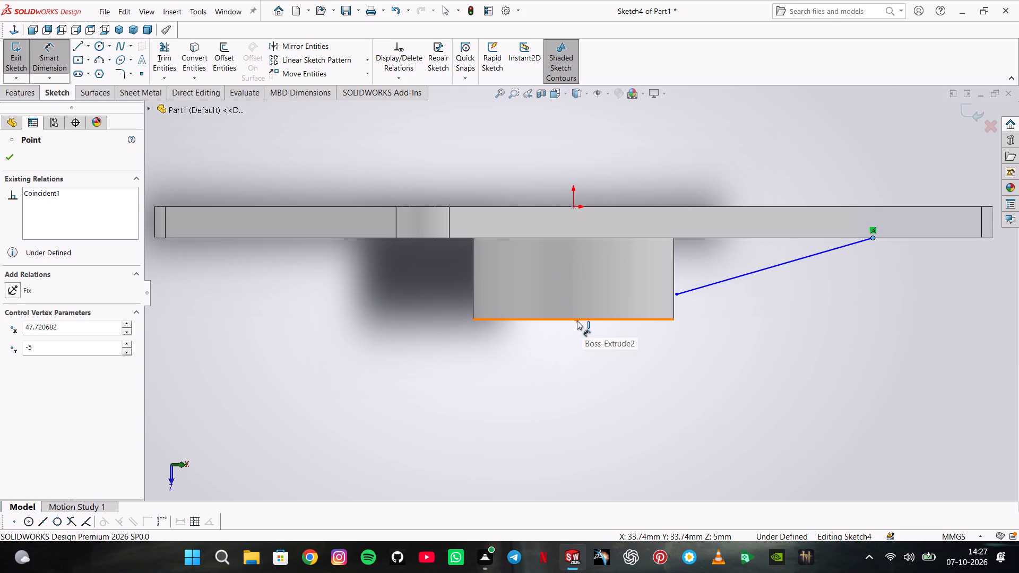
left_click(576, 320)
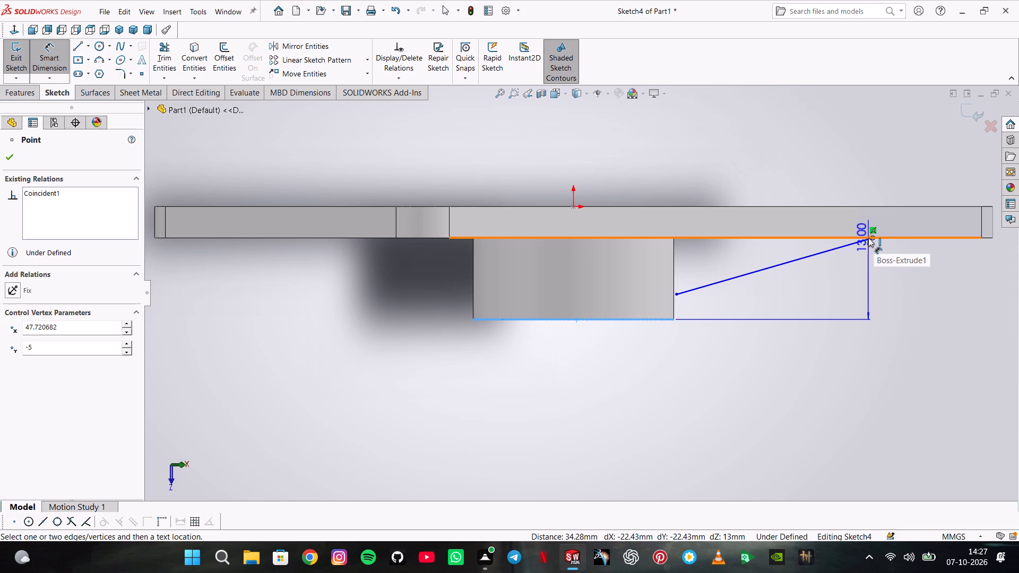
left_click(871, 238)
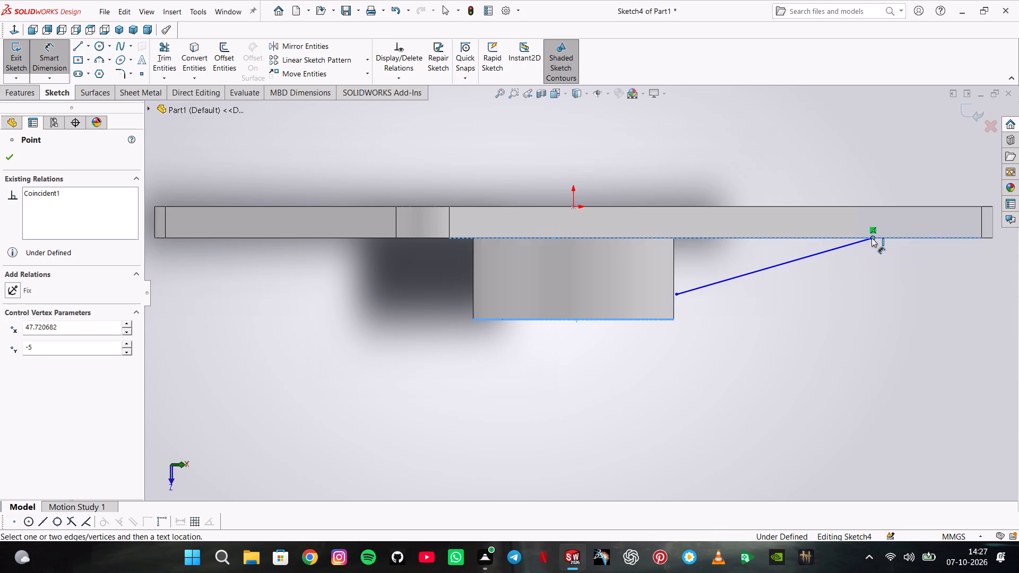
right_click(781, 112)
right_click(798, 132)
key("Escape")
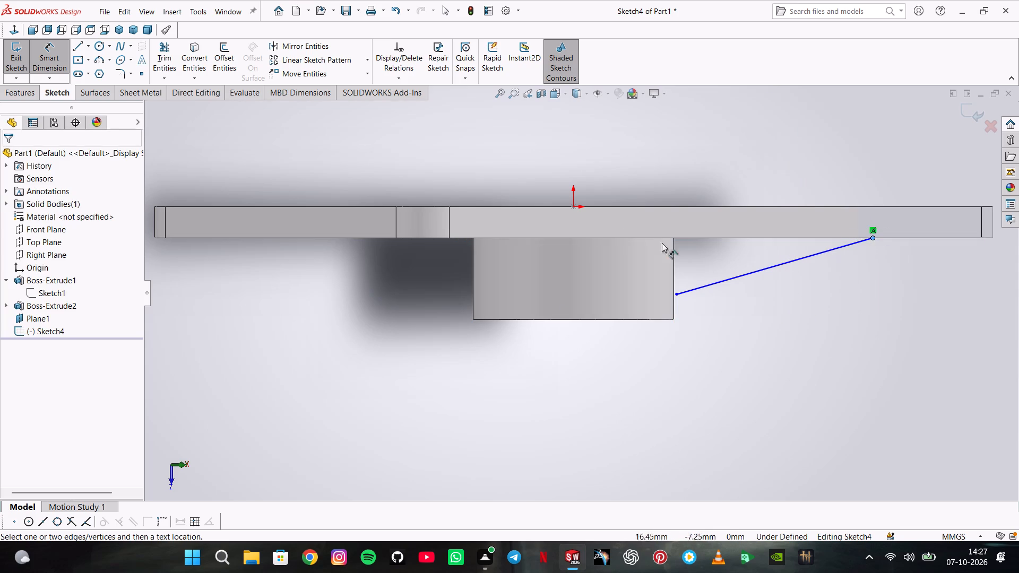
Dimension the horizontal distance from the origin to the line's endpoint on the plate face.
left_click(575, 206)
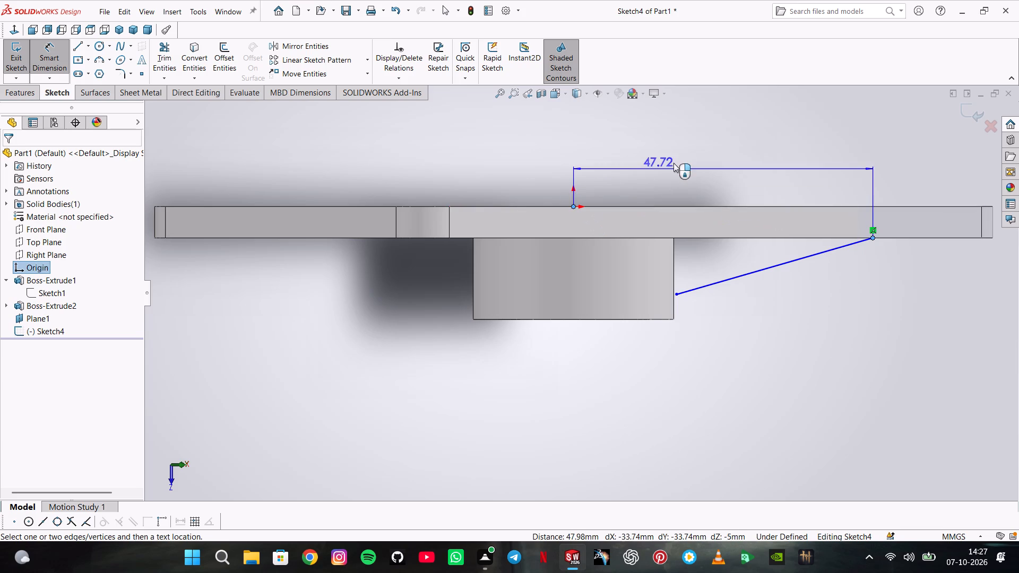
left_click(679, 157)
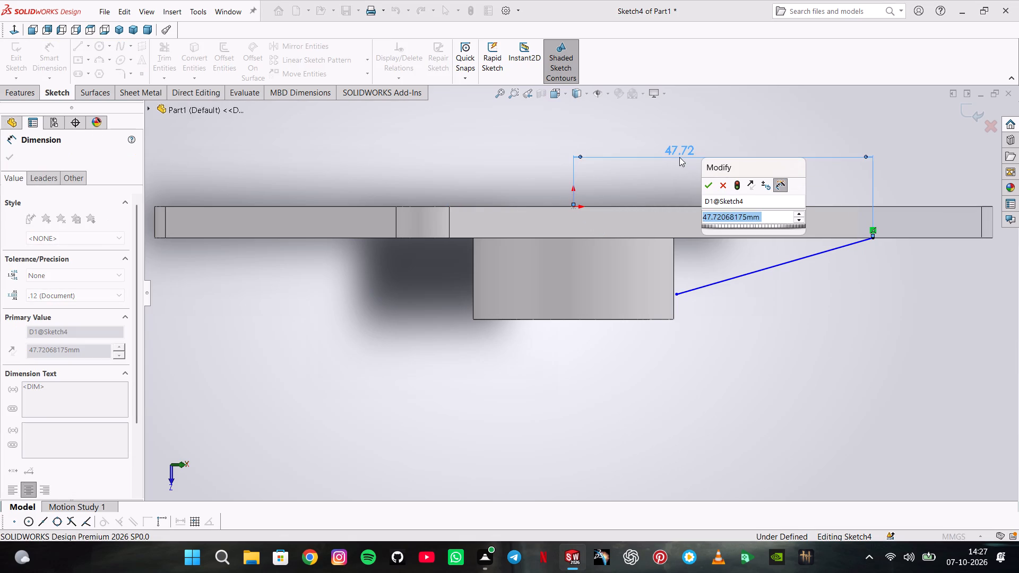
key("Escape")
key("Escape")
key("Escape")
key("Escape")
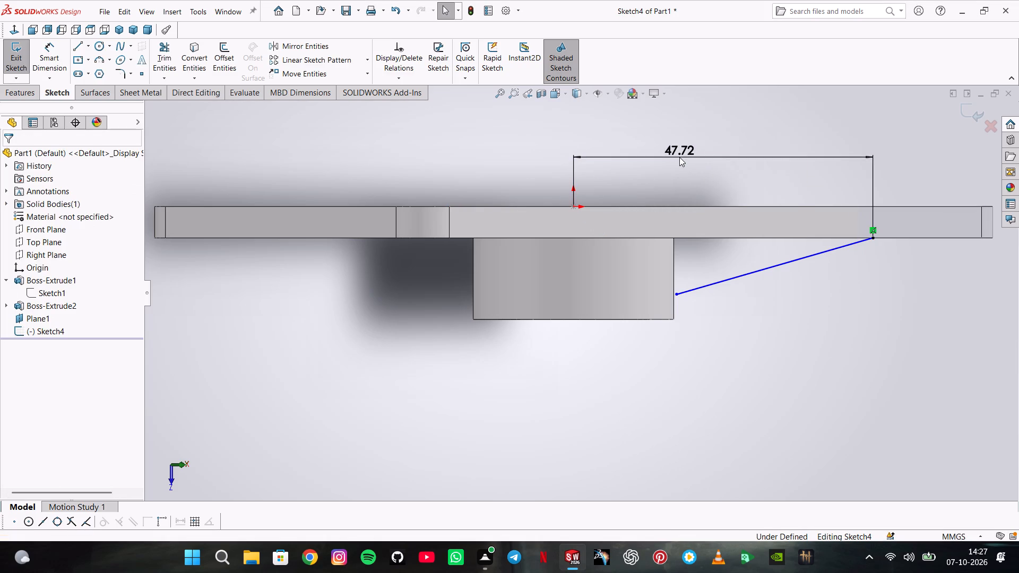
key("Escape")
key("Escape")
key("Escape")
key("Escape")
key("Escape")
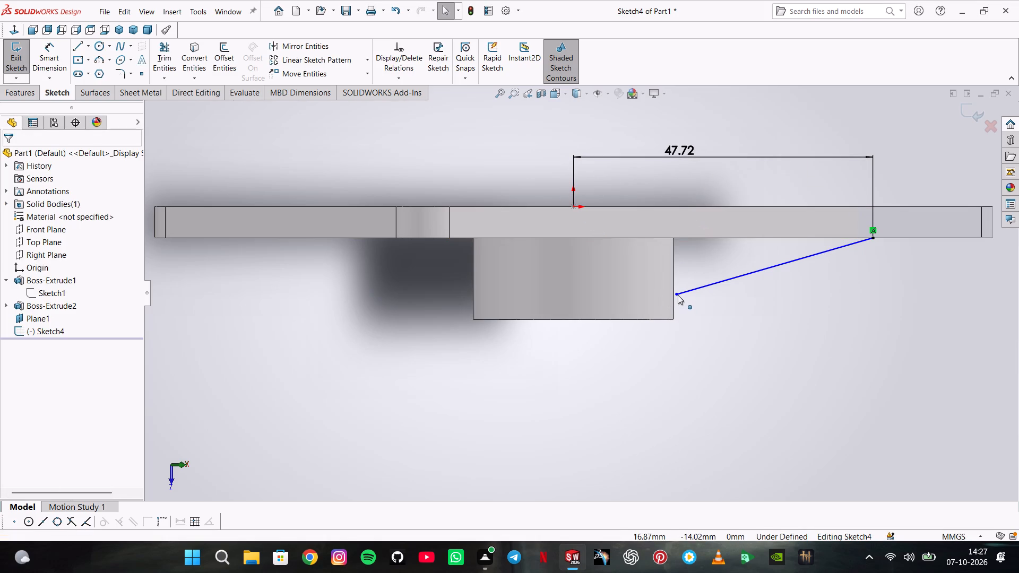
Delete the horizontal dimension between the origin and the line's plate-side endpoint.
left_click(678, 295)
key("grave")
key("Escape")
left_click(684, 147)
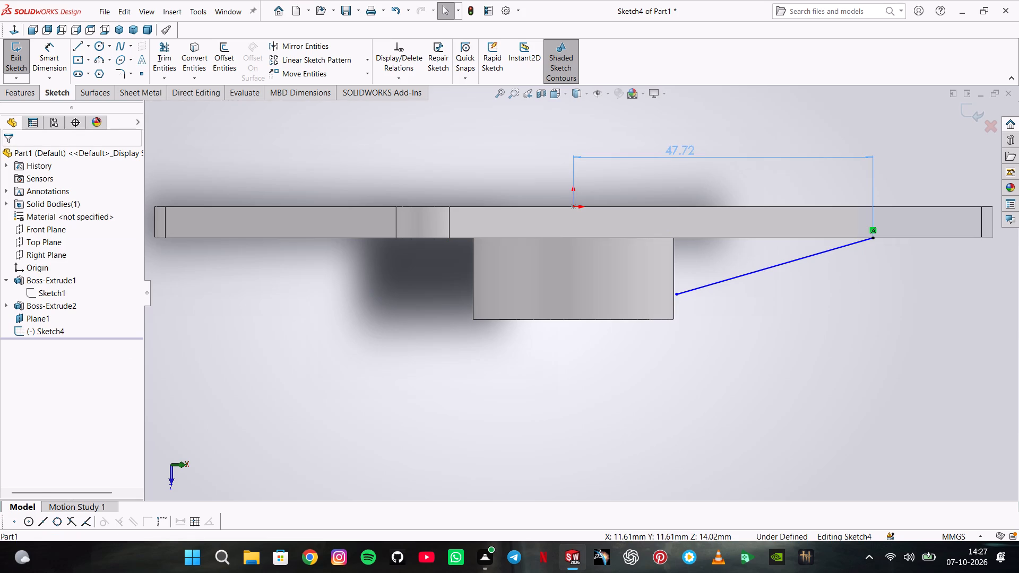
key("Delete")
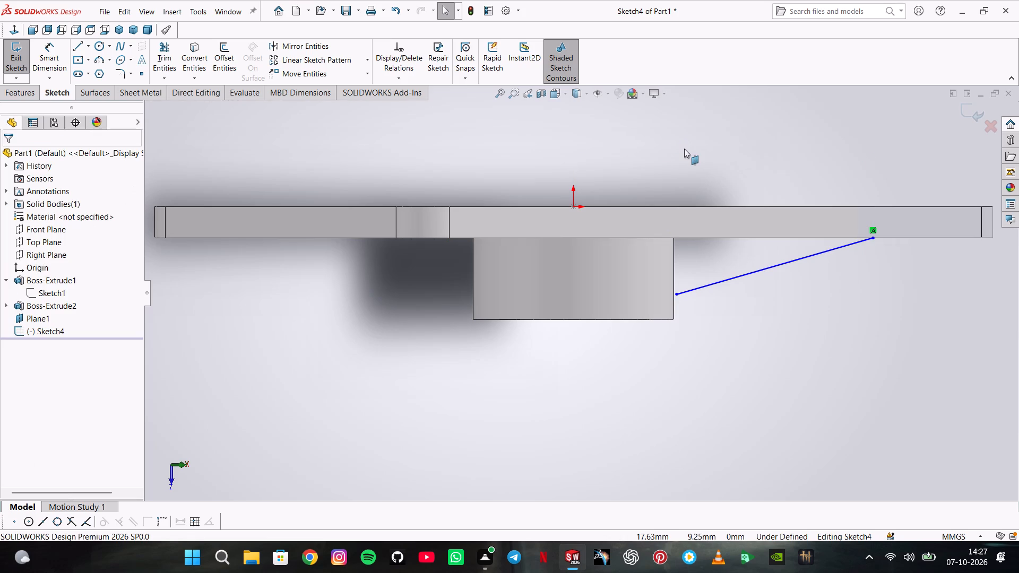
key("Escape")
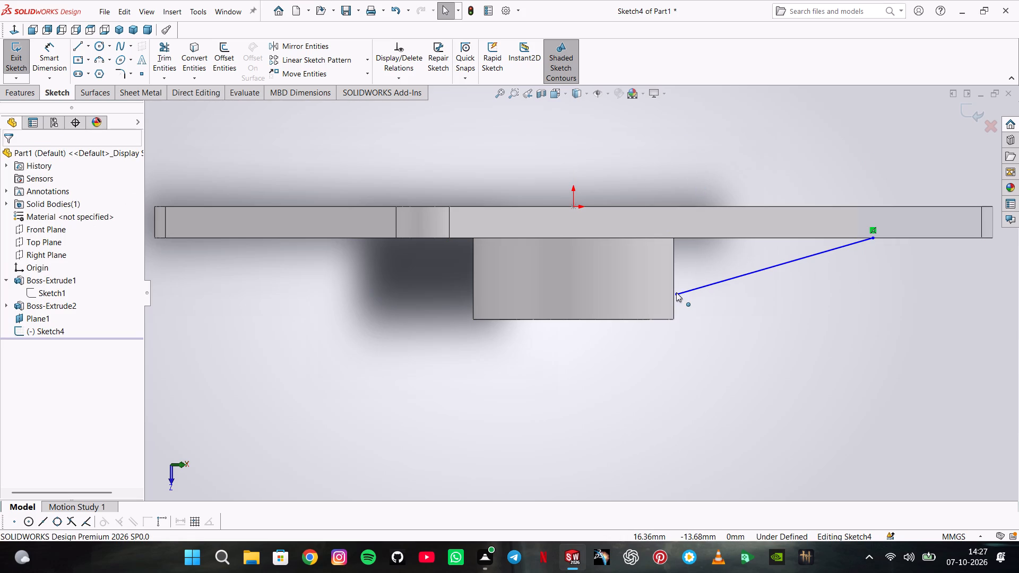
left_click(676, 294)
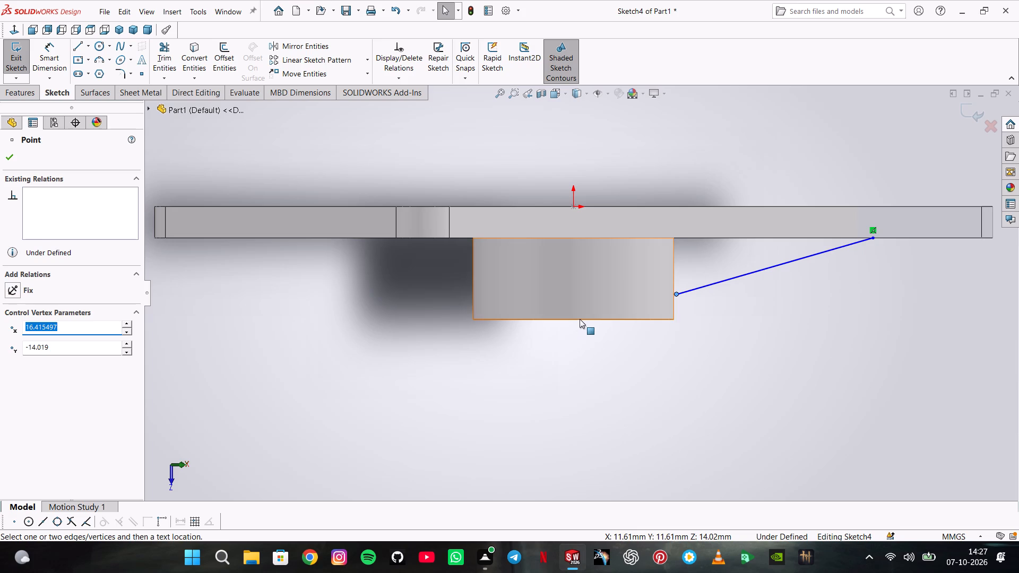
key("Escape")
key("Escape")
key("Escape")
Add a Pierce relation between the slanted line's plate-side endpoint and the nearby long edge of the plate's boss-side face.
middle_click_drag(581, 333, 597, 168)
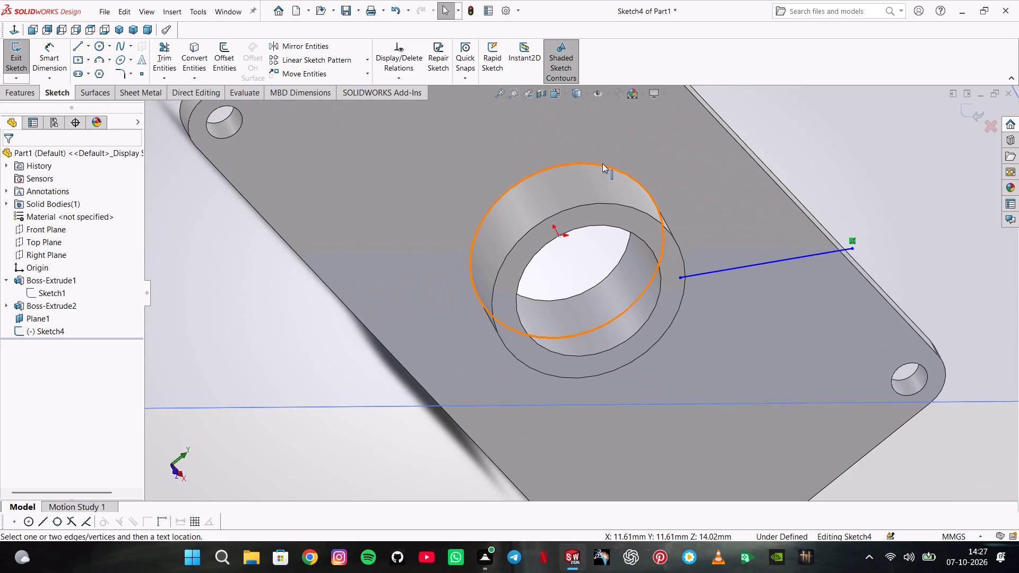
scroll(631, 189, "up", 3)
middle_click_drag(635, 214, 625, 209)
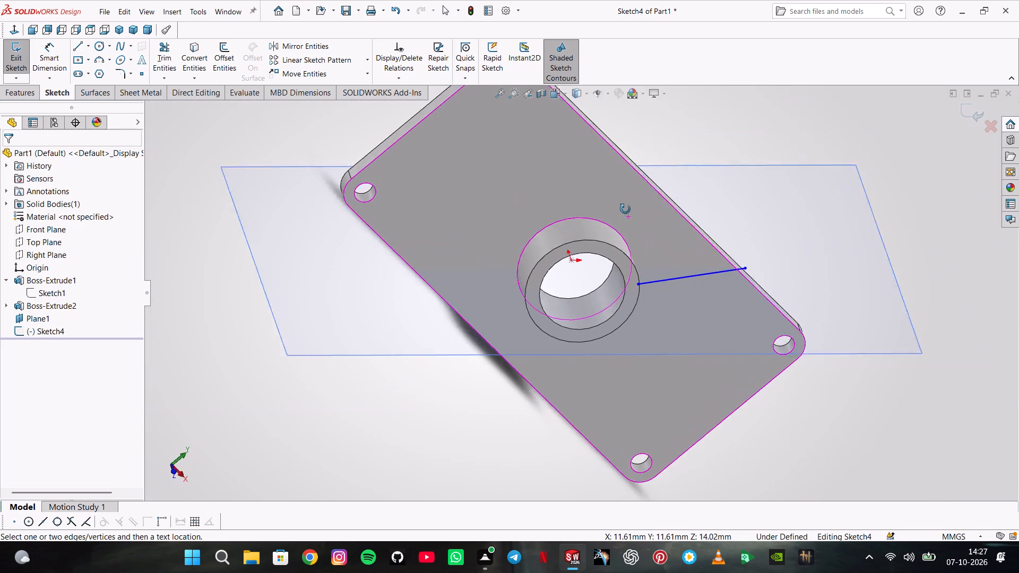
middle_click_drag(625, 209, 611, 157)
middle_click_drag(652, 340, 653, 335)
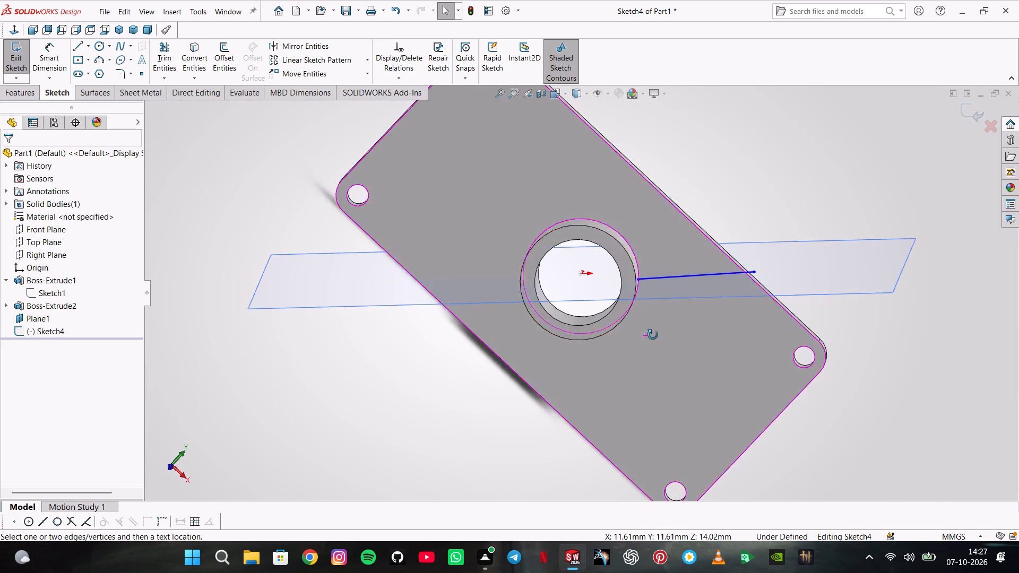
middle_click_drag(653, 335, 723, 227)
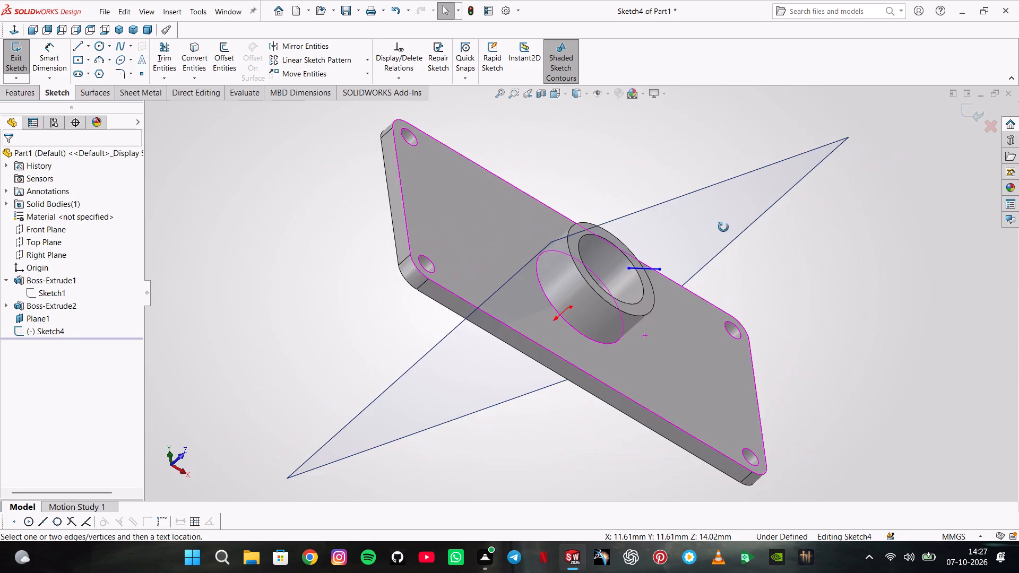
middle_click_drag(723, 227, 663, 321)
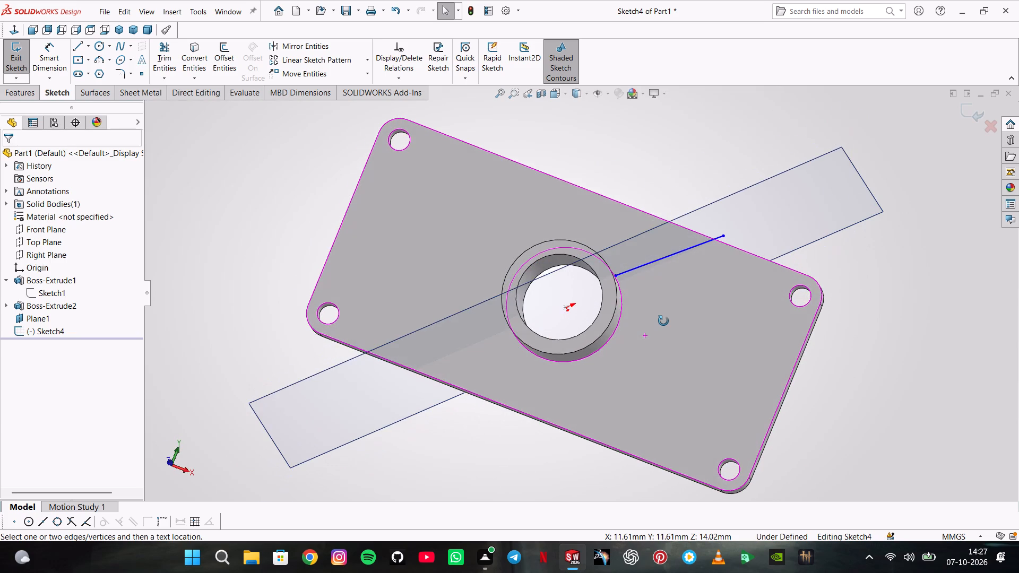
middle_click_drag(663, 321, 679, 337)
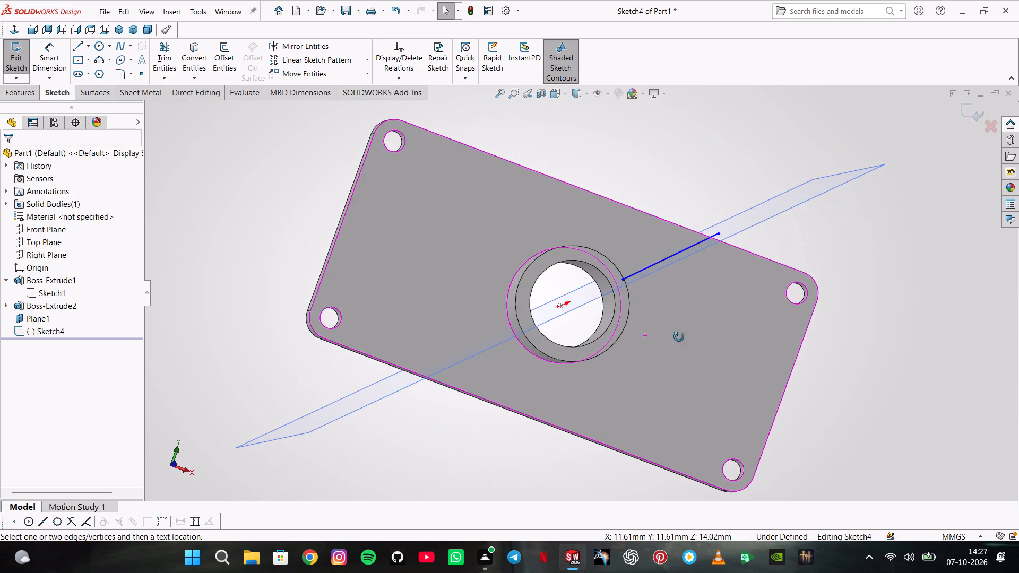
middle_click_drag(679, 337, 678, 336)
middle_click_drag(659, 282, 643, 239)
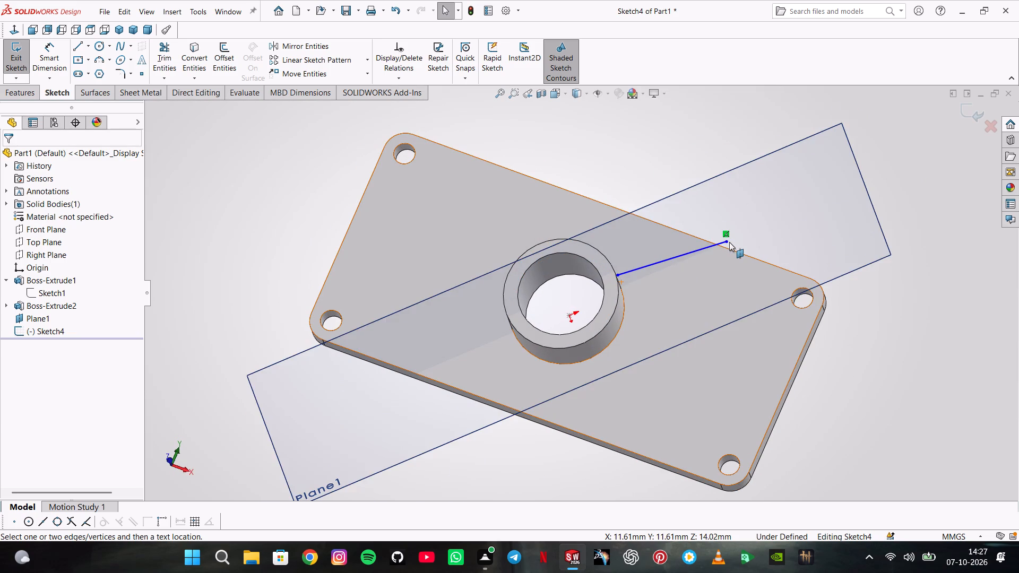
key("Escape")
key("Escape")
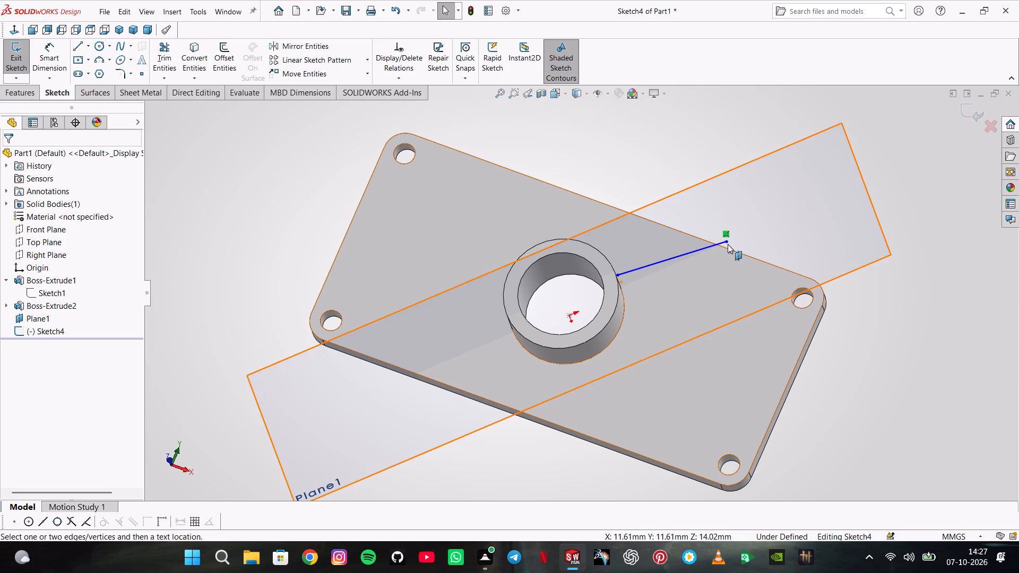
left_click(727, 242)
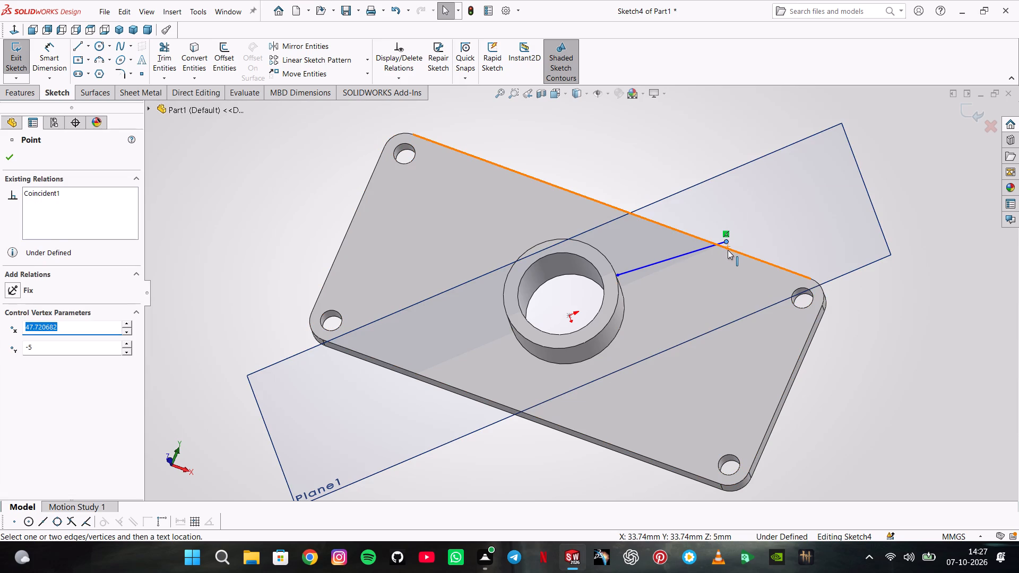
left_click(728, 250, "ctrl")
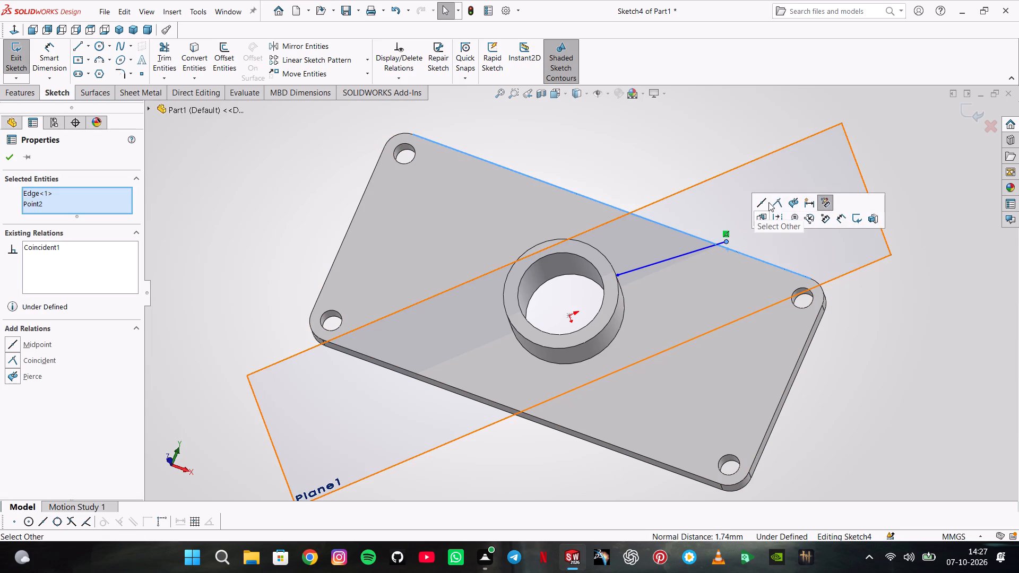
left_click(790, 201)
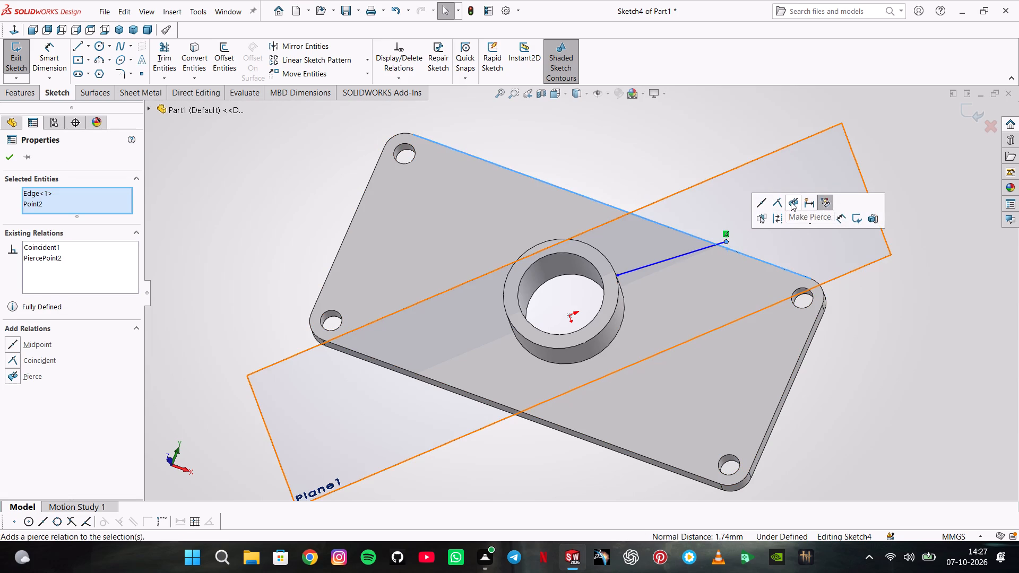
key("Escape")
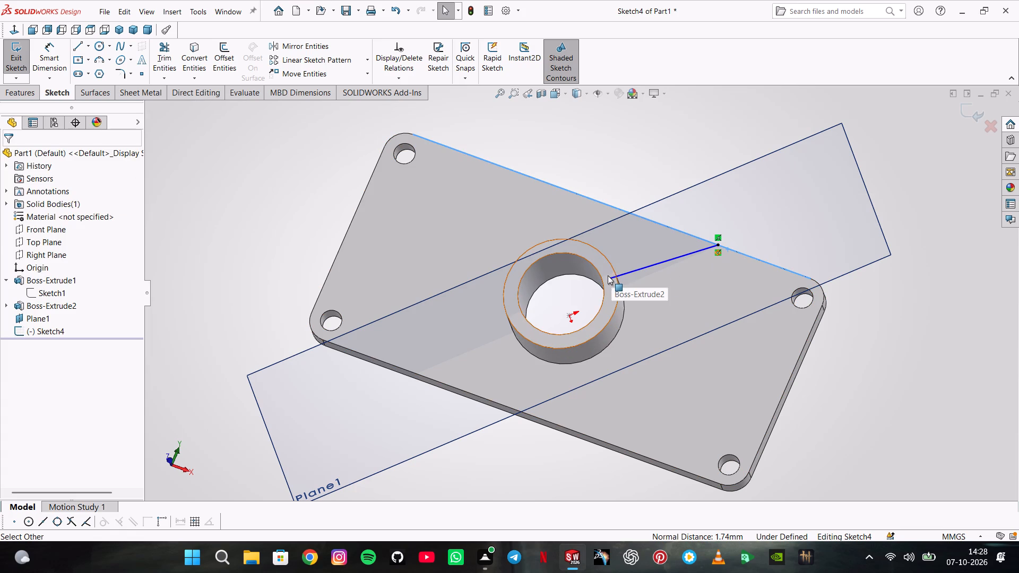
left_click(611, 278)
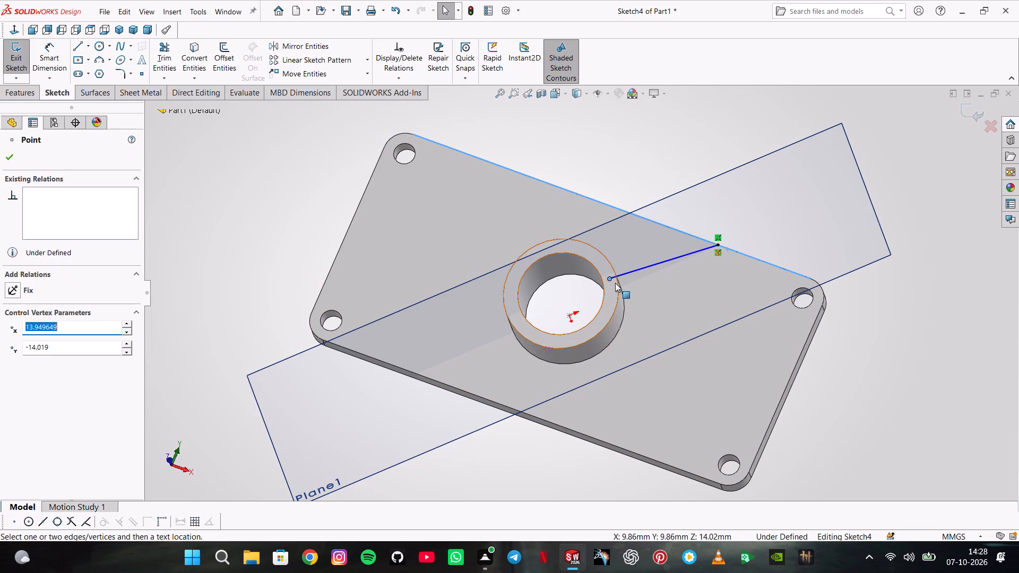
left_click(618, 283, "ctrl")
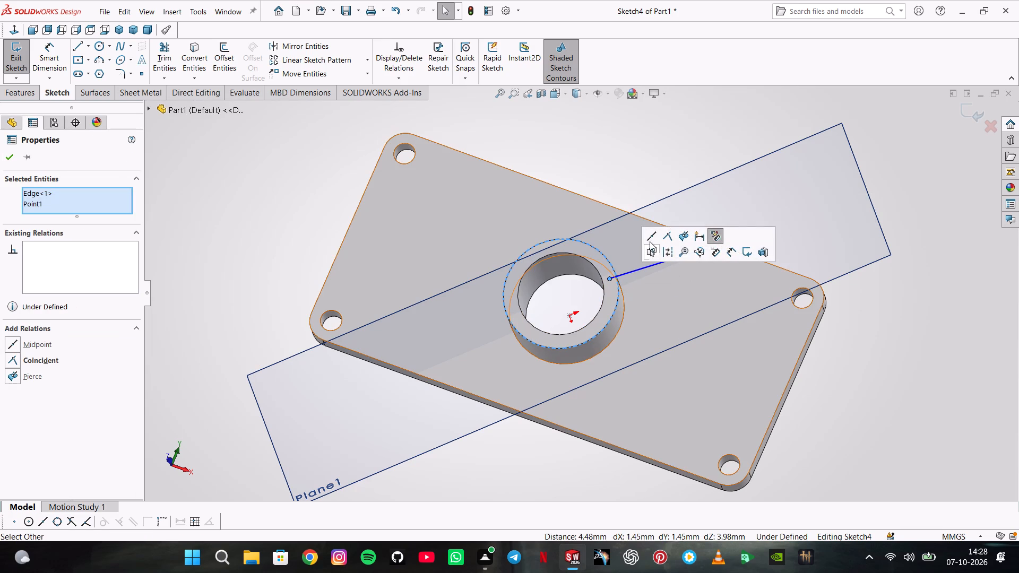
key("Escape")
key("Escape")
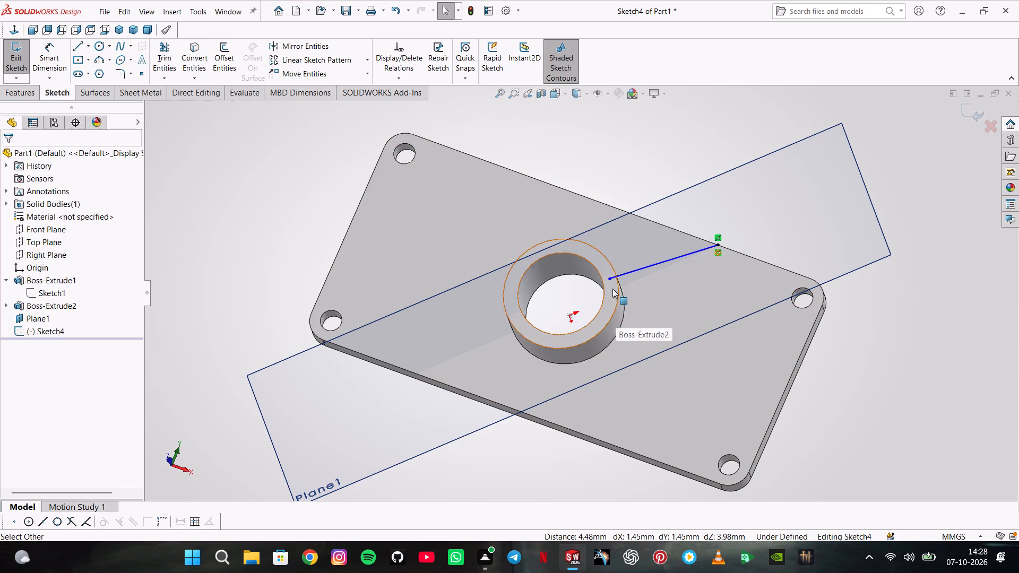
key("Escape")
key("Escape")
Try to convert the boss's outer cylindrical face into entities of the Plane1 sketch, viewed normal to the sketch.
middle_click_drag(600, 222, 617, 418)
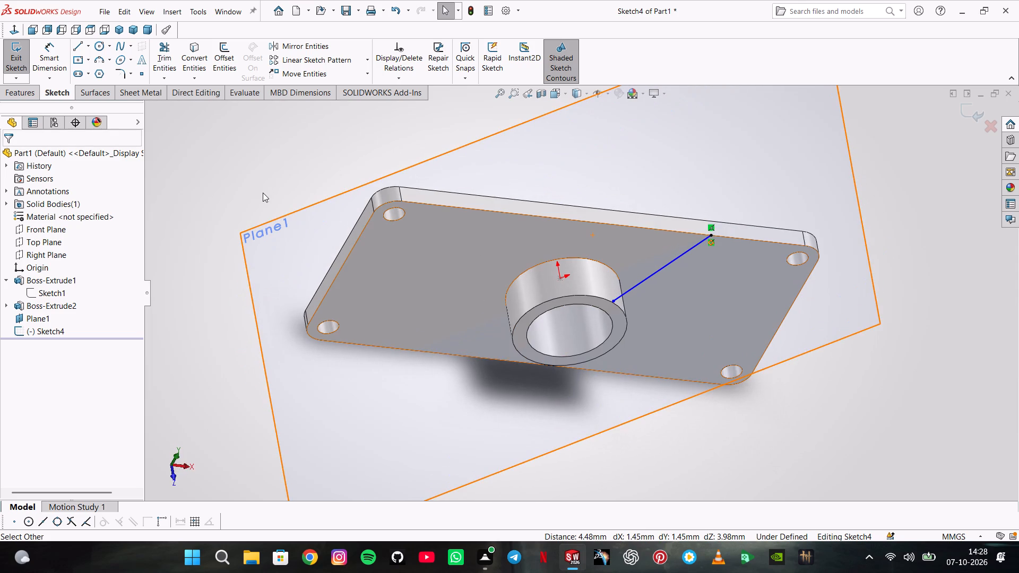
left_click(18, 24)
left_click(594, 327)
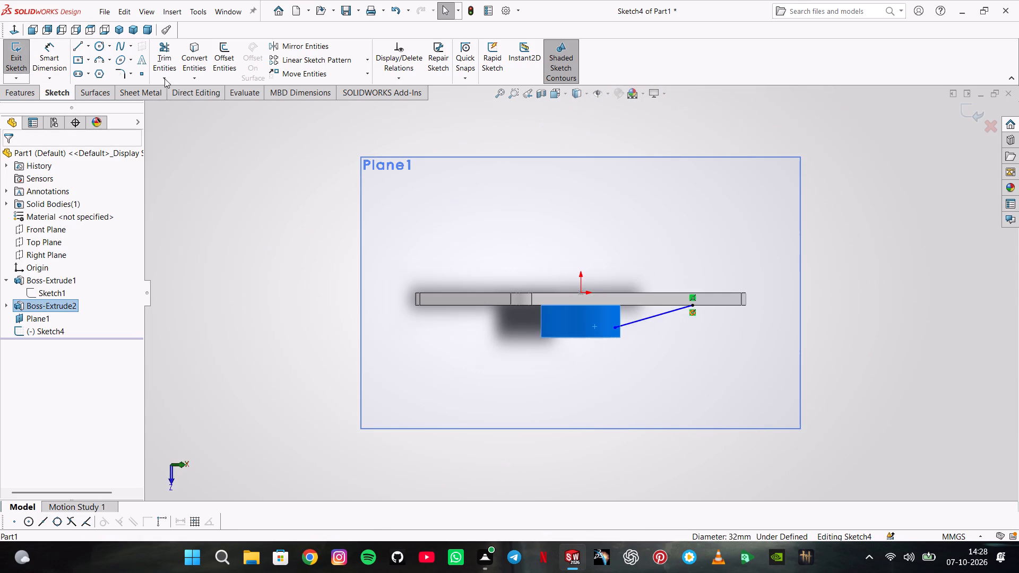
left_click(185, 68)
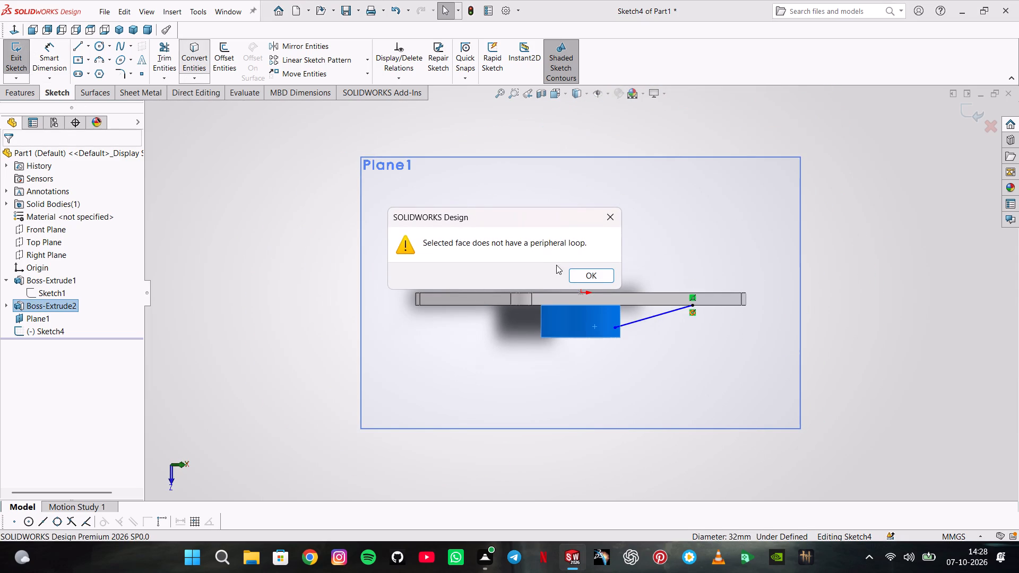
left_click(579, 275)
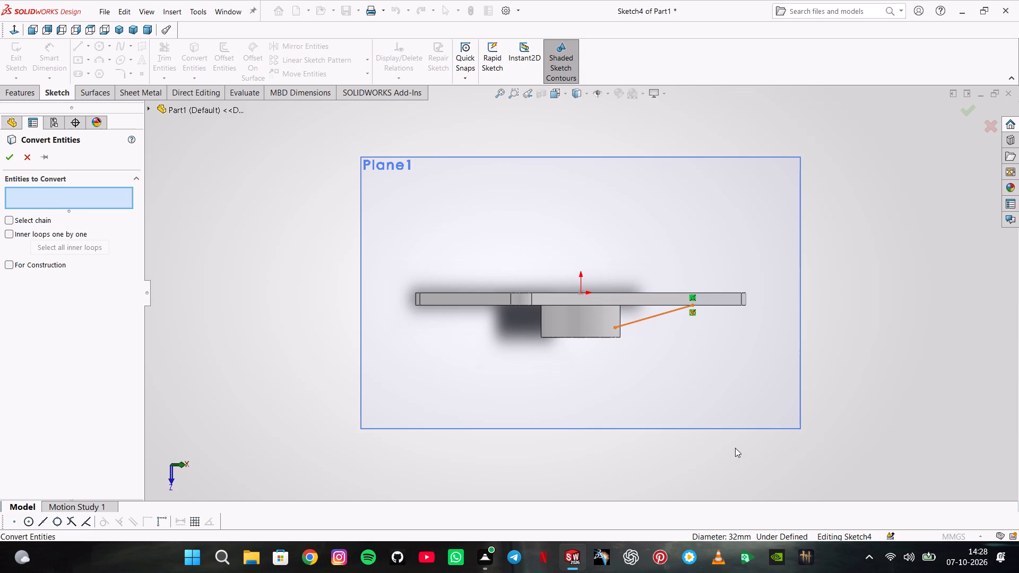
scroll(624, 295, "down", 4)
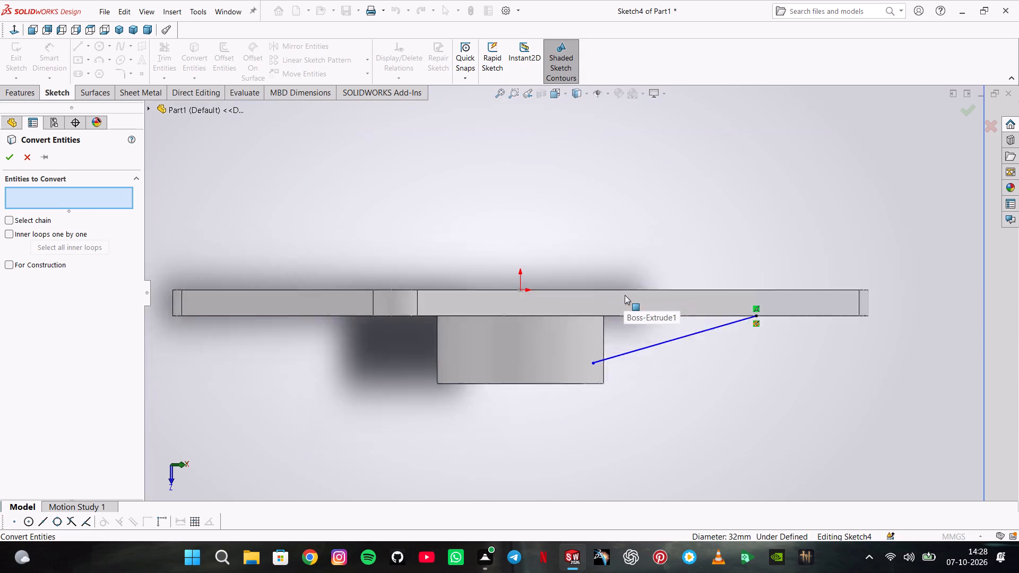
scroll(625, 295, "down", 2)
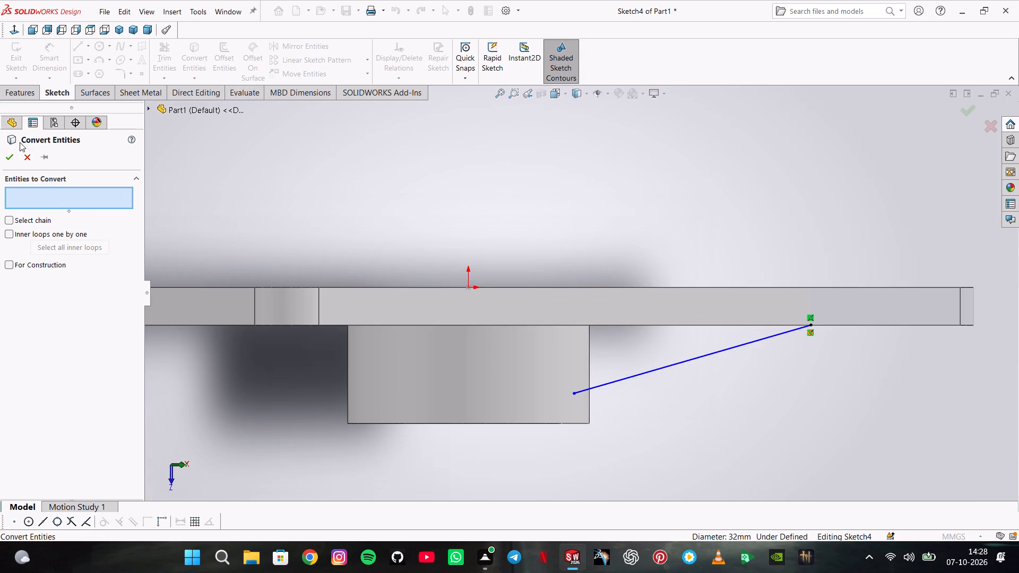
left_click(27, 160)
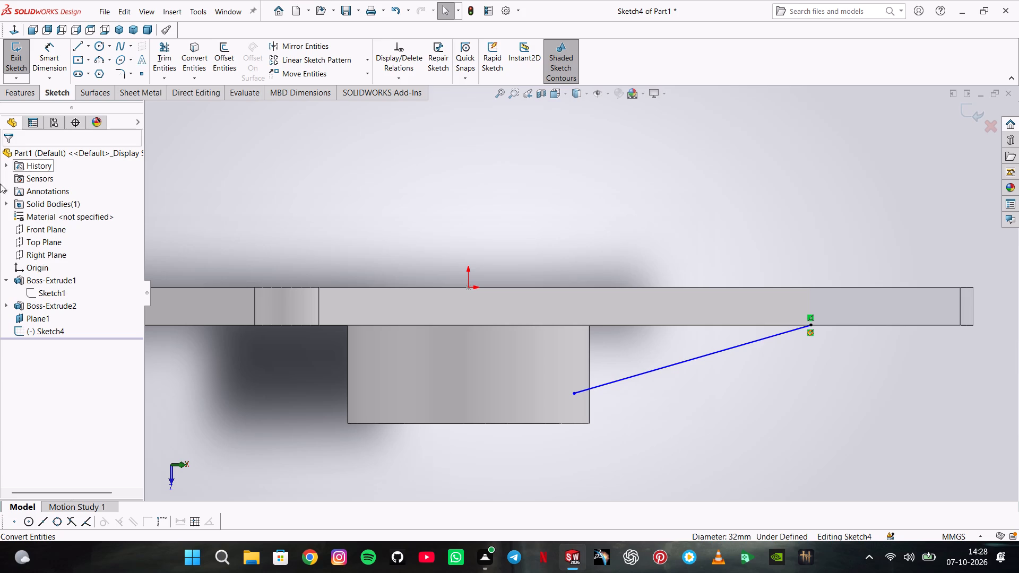
Undo all edits of the slanted-line sketch on Plane1, back to before that sketch was created.
key("ctrl+z")
key("ctrl+z")
key("ctrl+z")
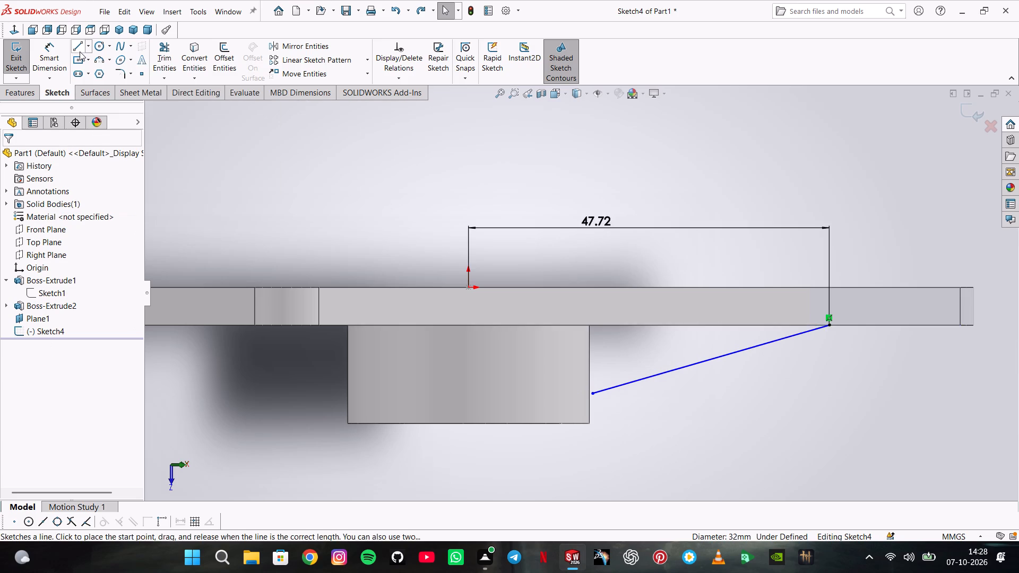
key("ctrl+z")
key("ctrl+z")
key("ctrl+z")
key("ctrl+z")
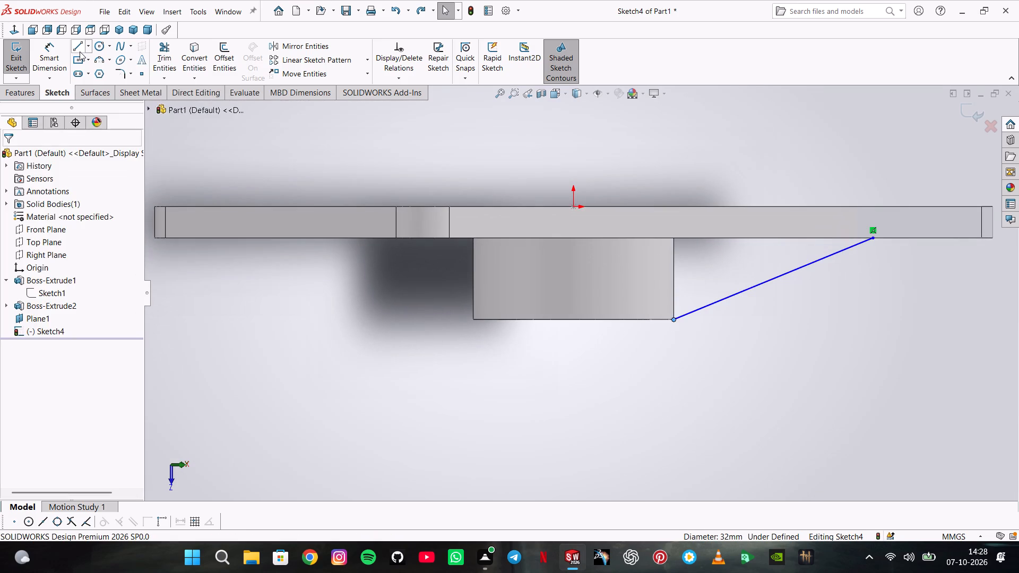
key("ctrl+z")
key("ctrl+z")
key("ctrl+z")
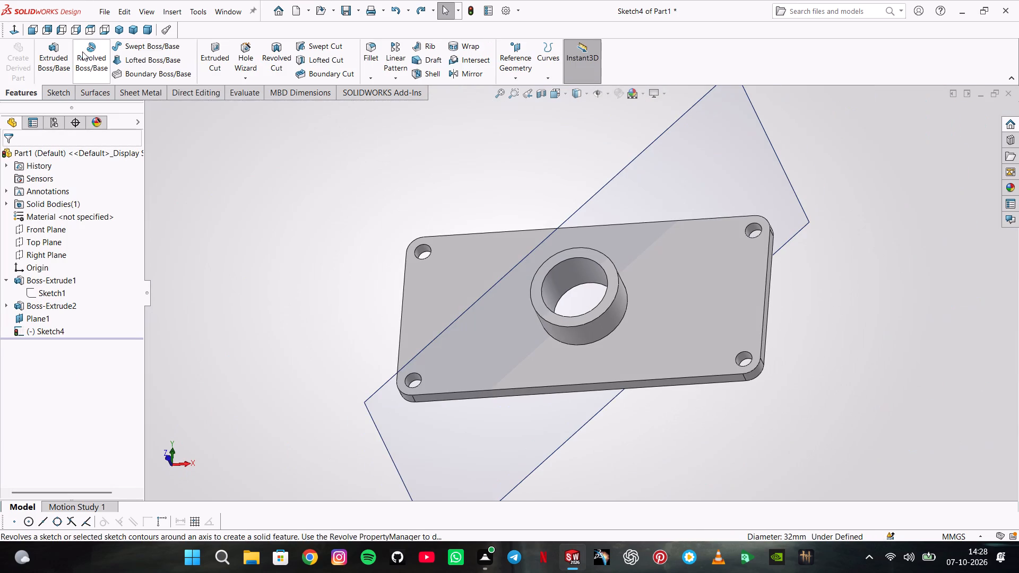
Start a new sketch on Plane1, viewed normal to the plane.
right_click(40, 318)
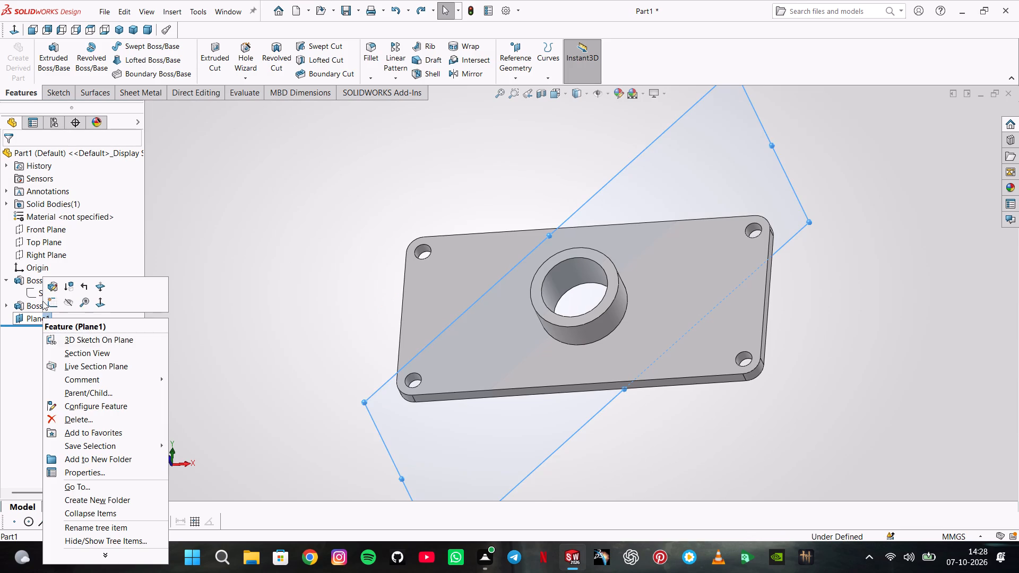
left_click(51, 297)
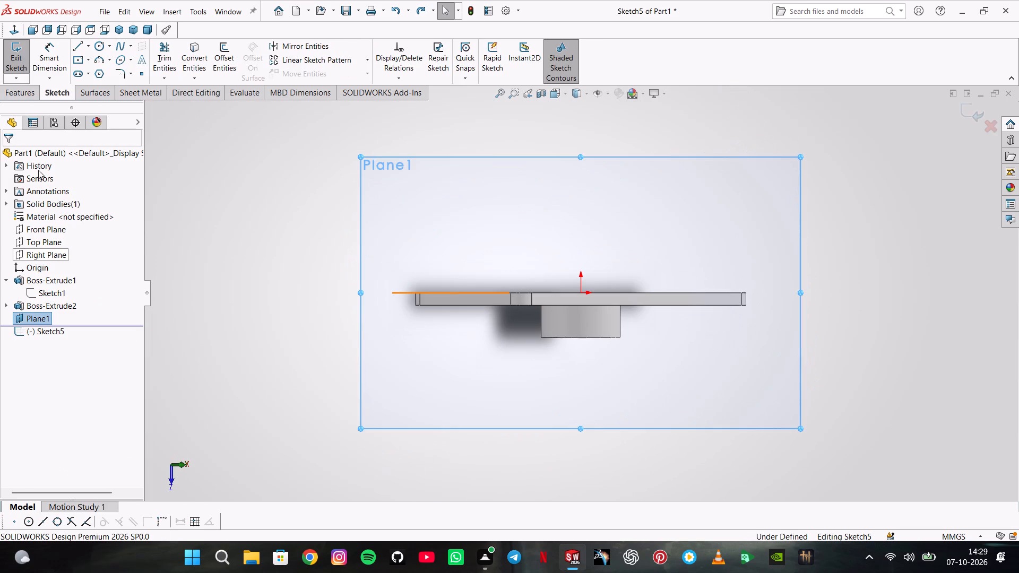
left_click(11, 25)
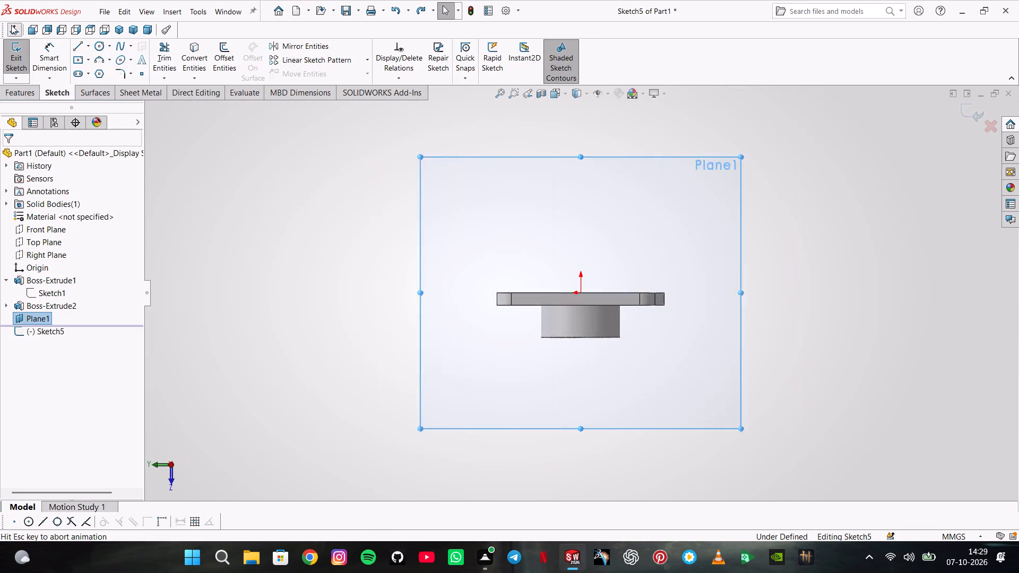
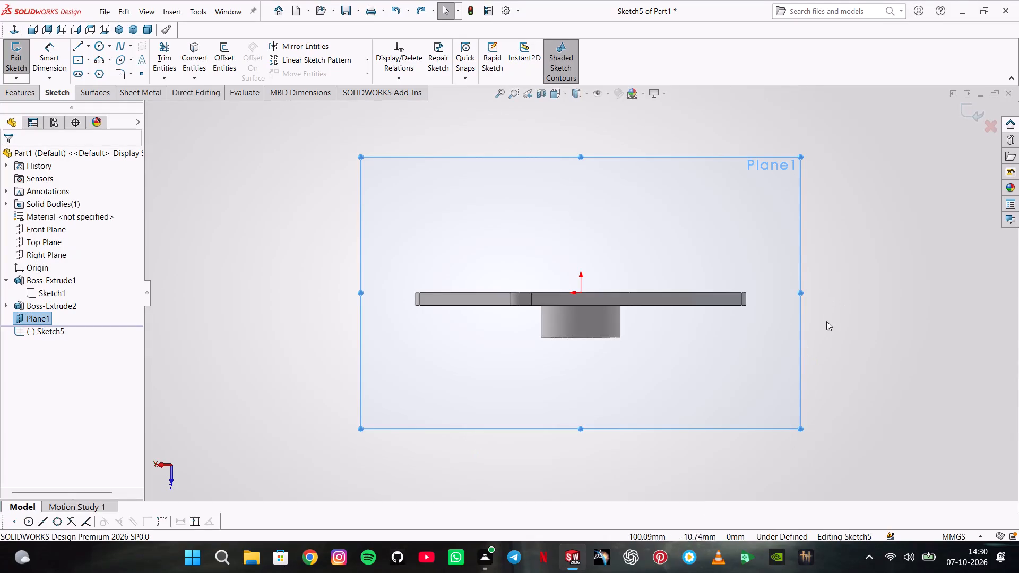
Exit the empty sketch on Plane1 and delete Plane1 from the part.
key("Escape")
key("grave")
key("Escape")
key("Escape")
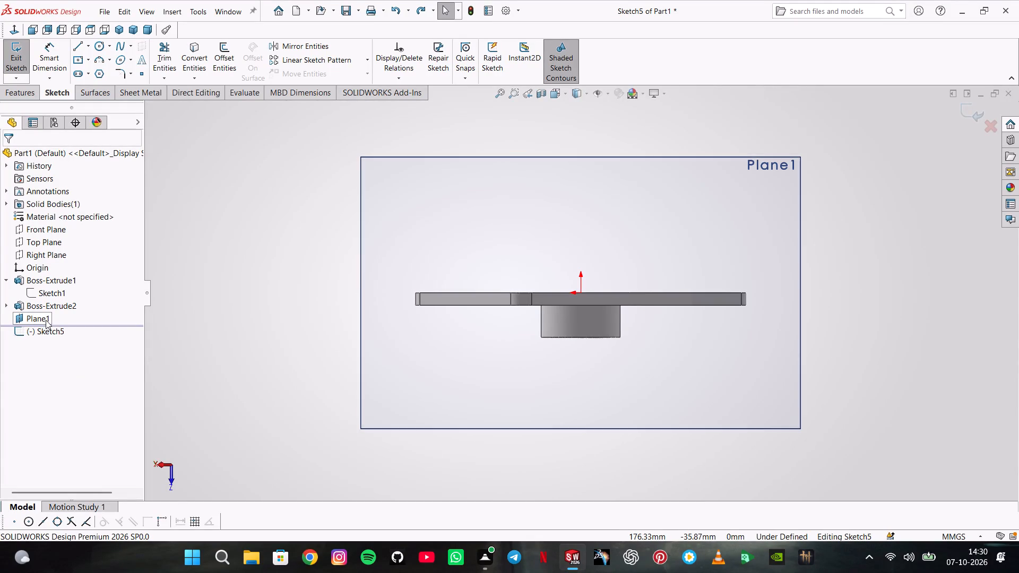
right_click(46, 320)
key("Escape")
key("Escape")
left_click(6, 53)
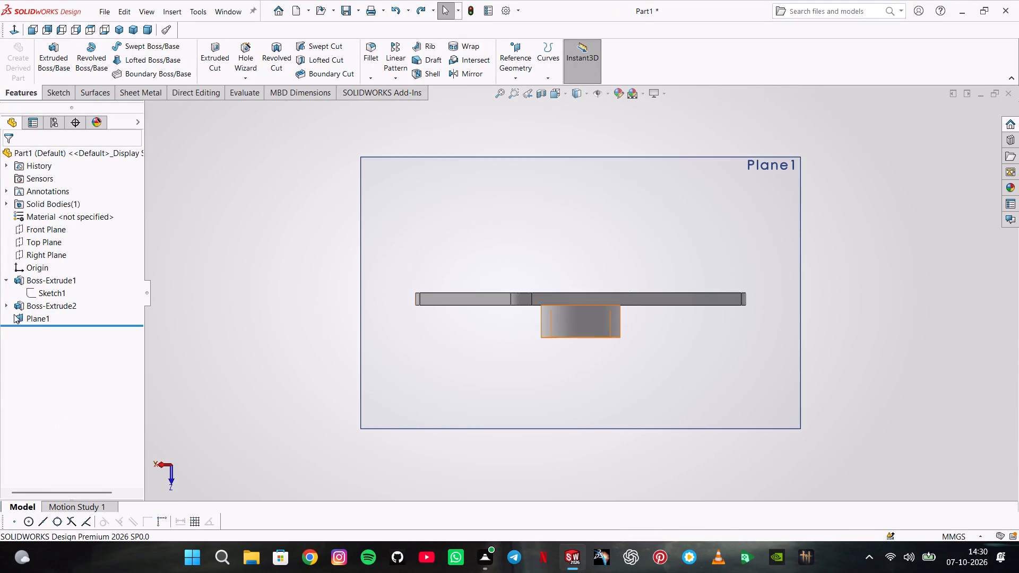
right_click(38, 319)
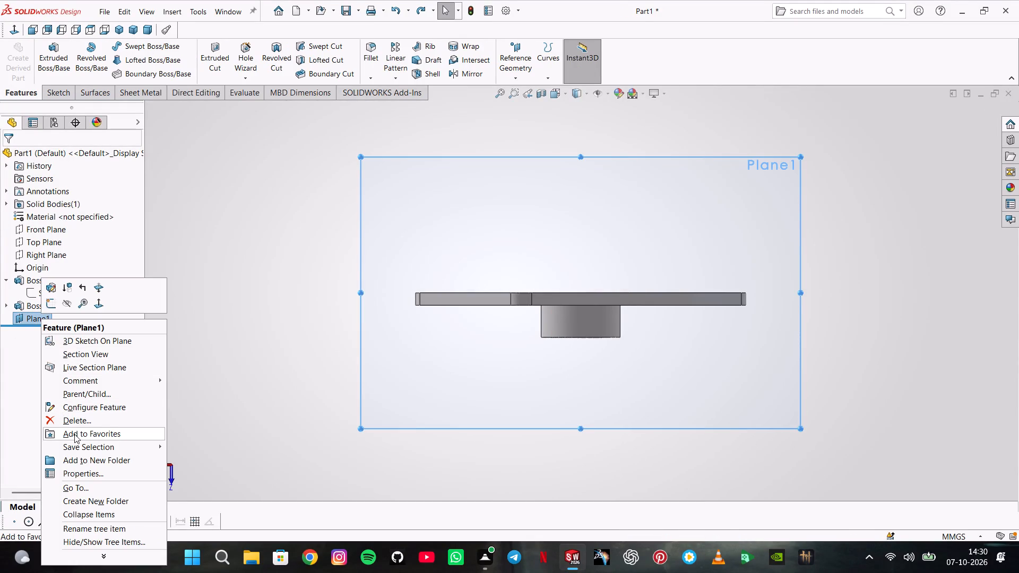
left_click(75, 425)
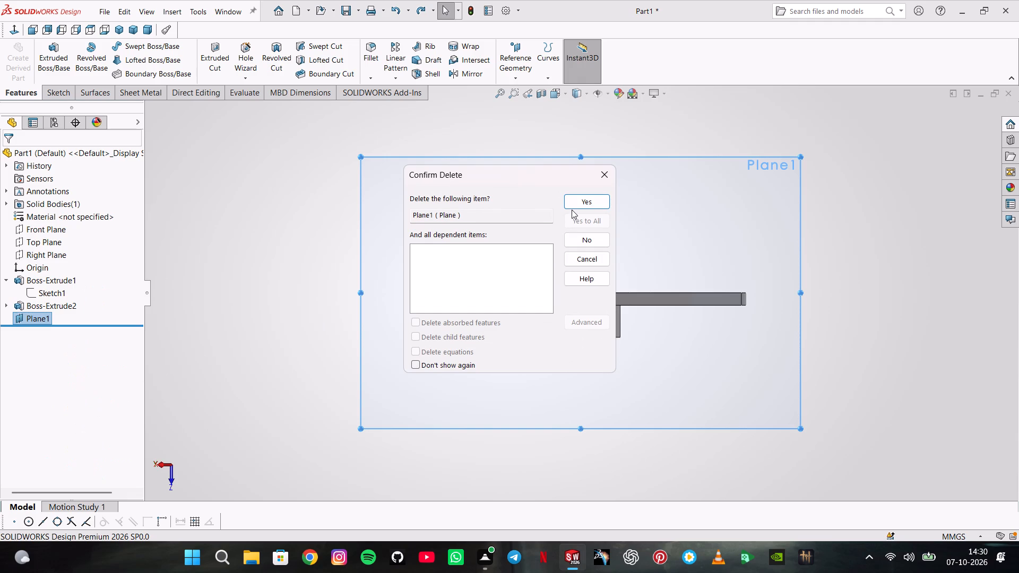
left_click(576, 199)
Start a new sketch on the plate's large boss-side face, viewed normal to it.
middle_click_drag(609, 392, 569, 144)
left_click(642, 345)
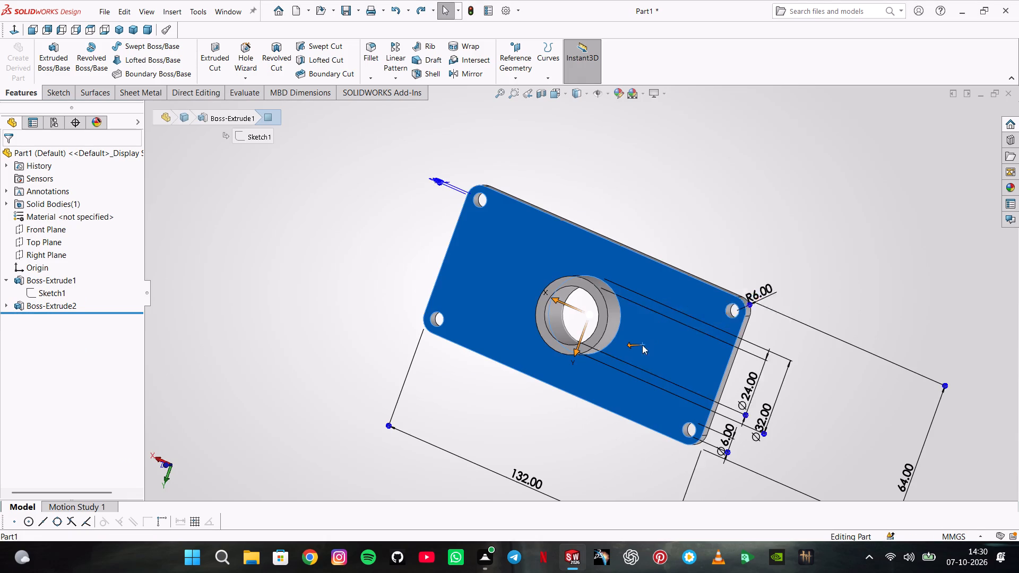
left_click(696, 310)
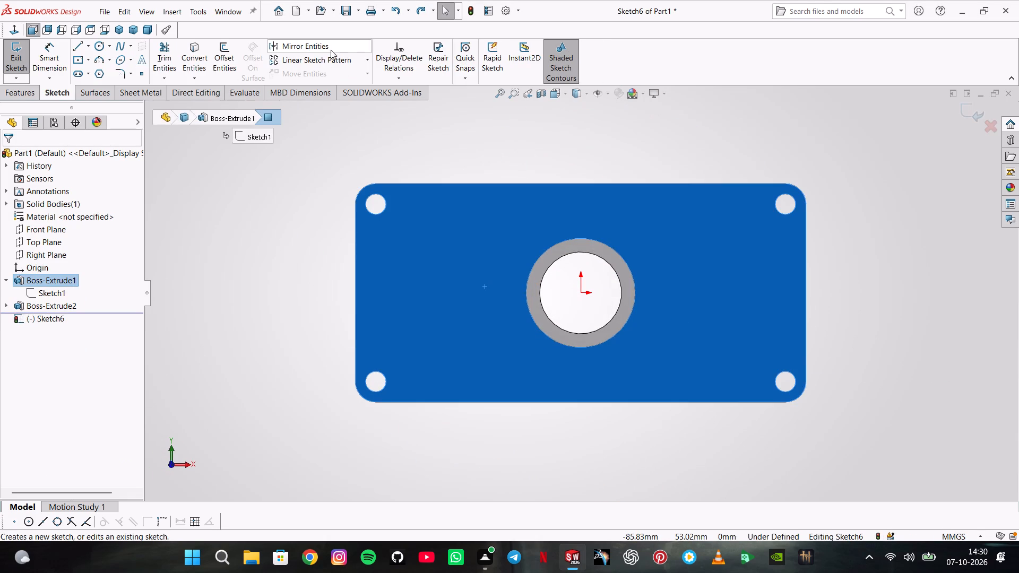
Sketch a slanted line about 35.7 mm long from the boss's outer circle to the plate's upper long edge.
left_click(82, 46)
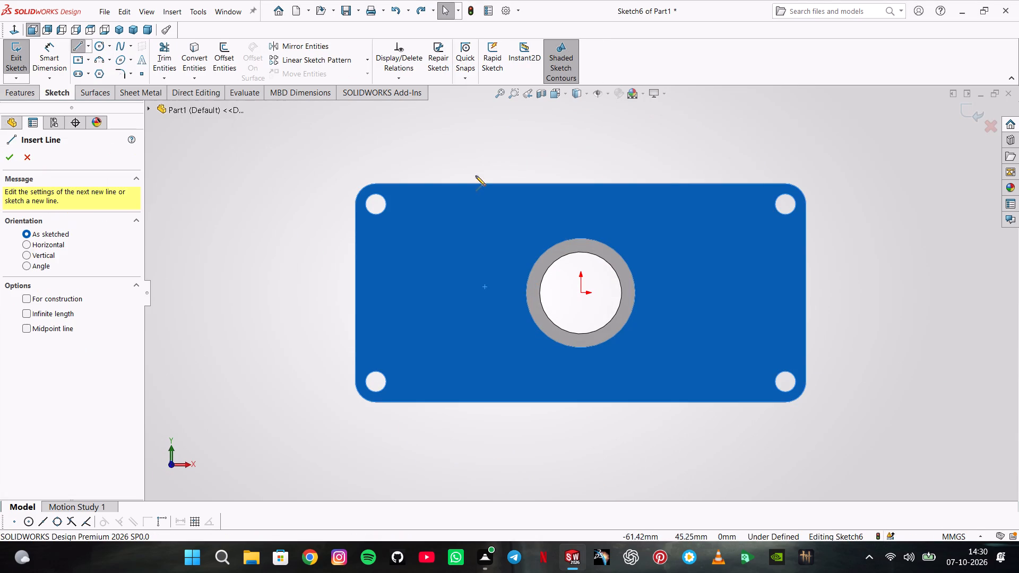
left_click(629, 265)
key("Escape")
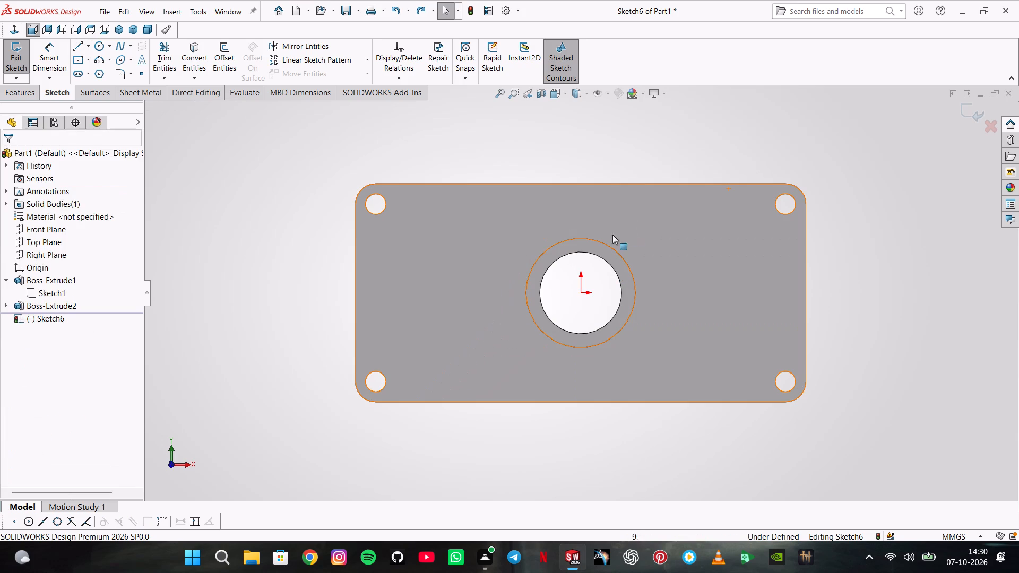
left_click(76, 46)
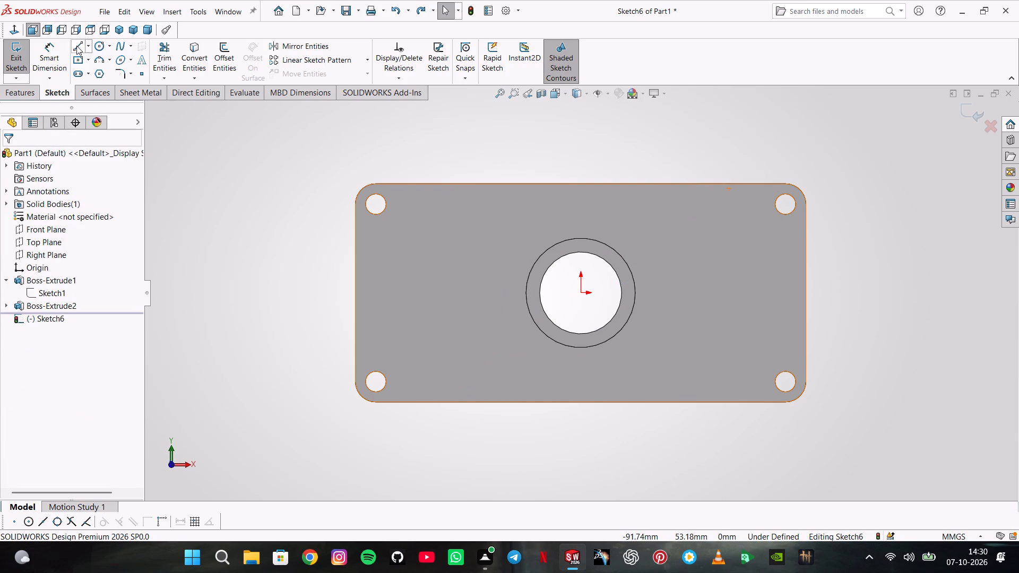
left_click(626, 259)
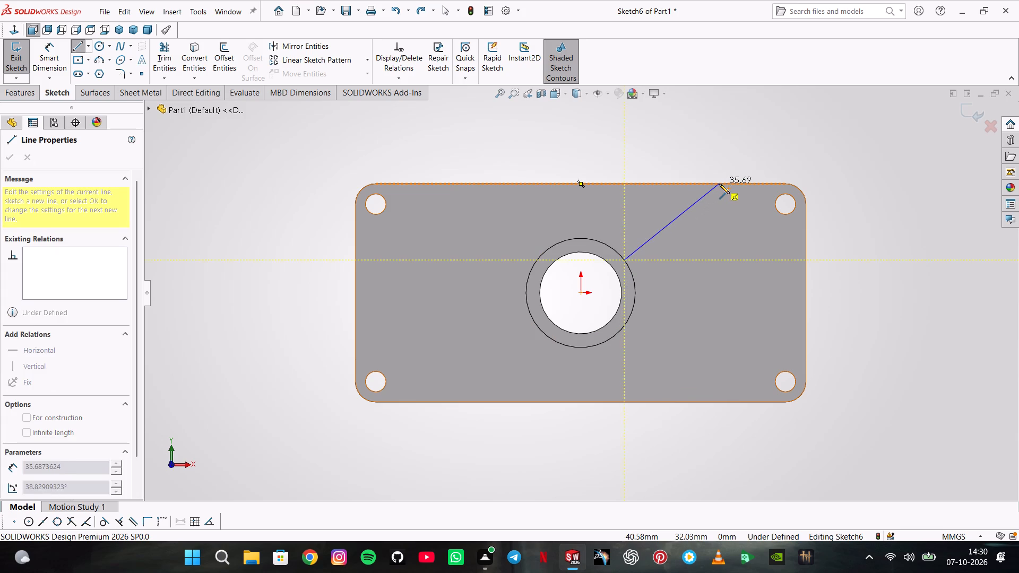
left_click(719, 184)
double_click(665, 162)
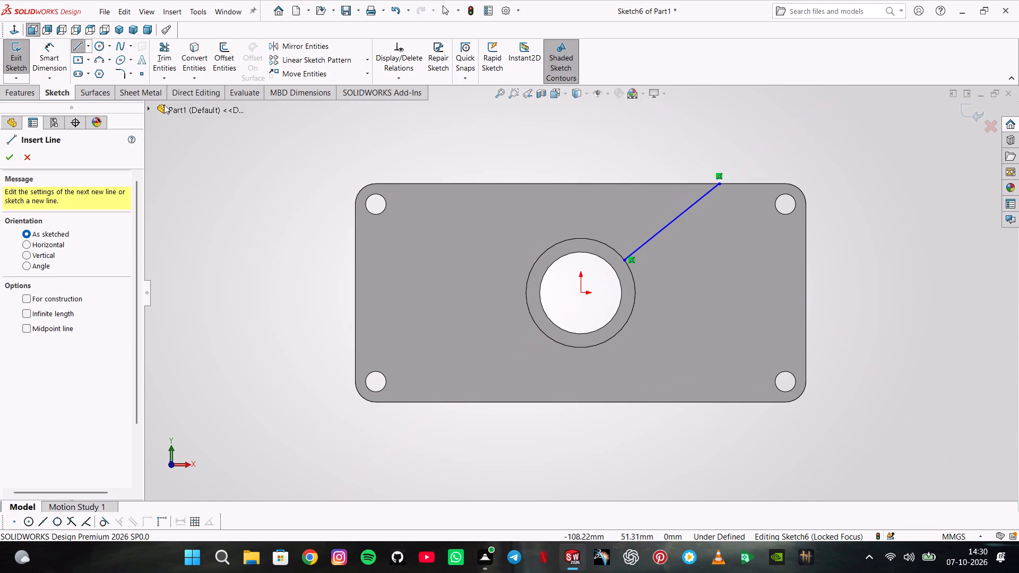
Dimension the aligned distance from the origin to the slanted line's endpoint on the upper plate edge as 45 mm.
left_click(57, 44)
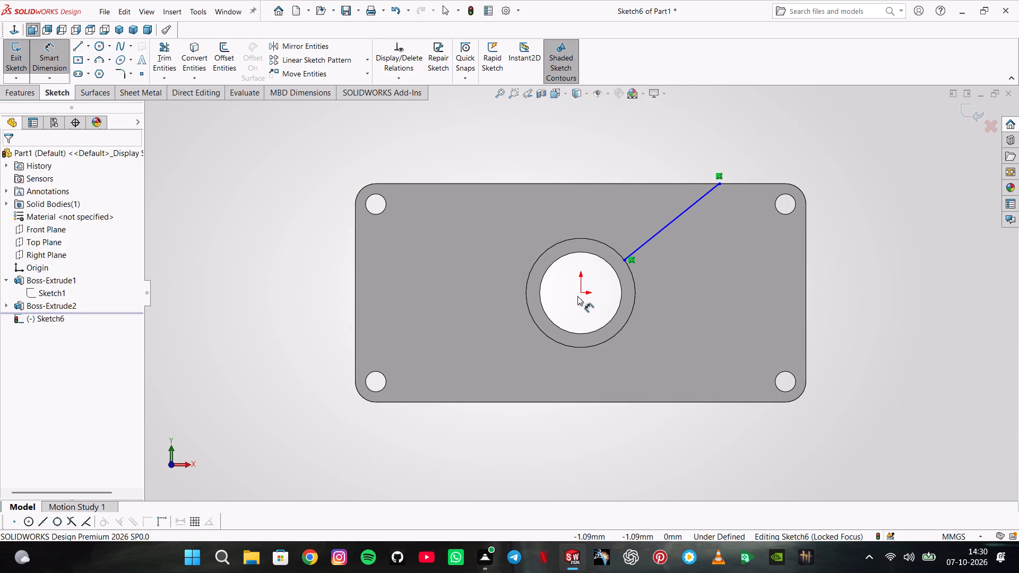
left_click(579, 294)
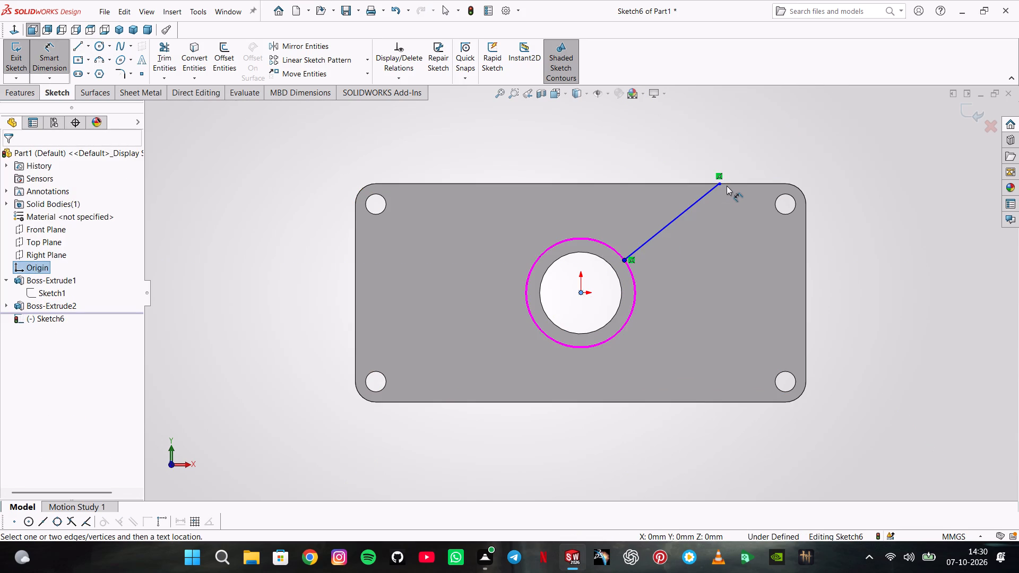
left_click(720, 184)
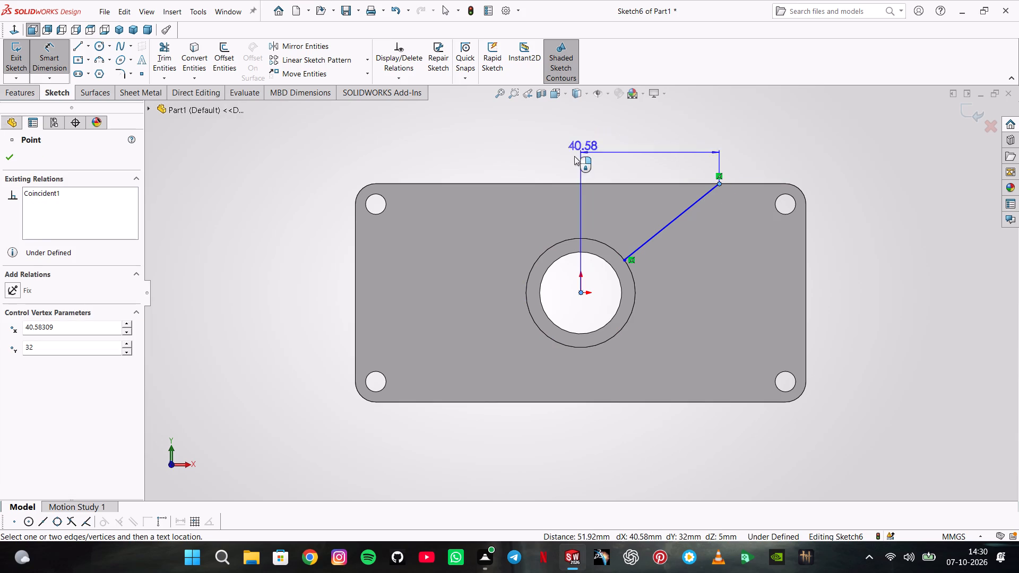
left_click(567, 164)
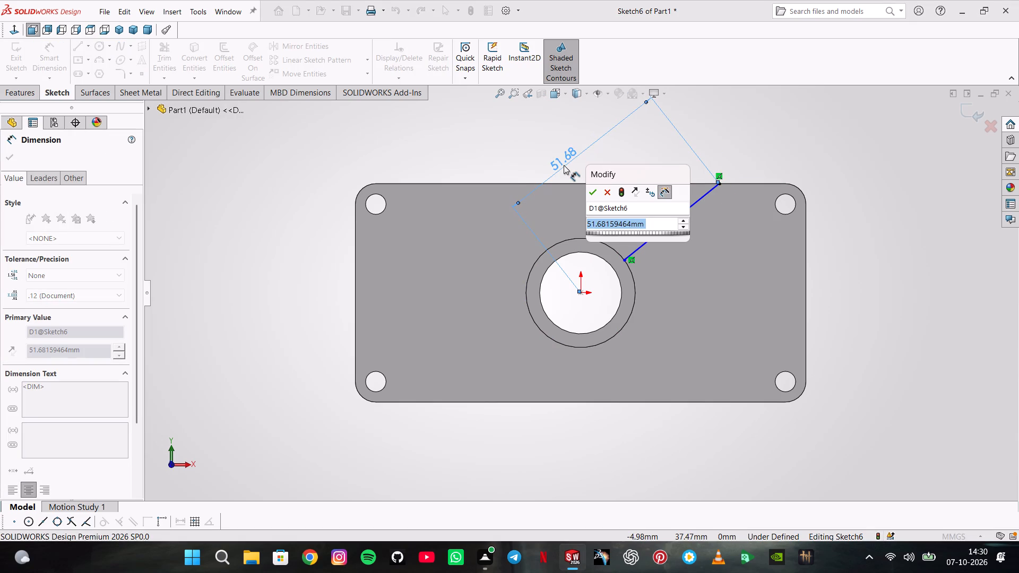
type("45")
key("Return")
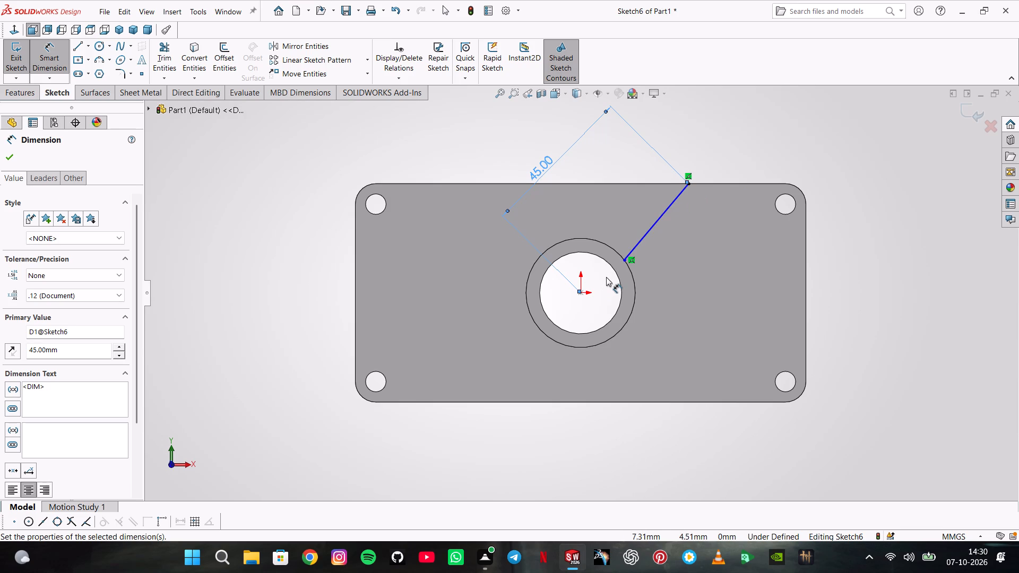
Sketch a second slanted line about 38.3 mm long from the boss's lower-left outer circle to the plate's lower long edge.
left_click(82, 50)
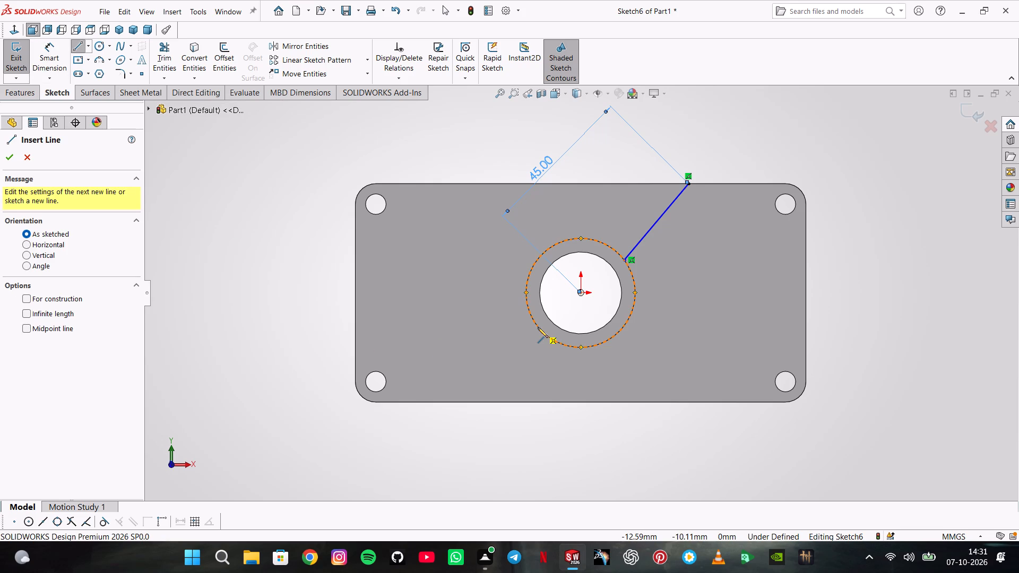
left_click(538, 327)
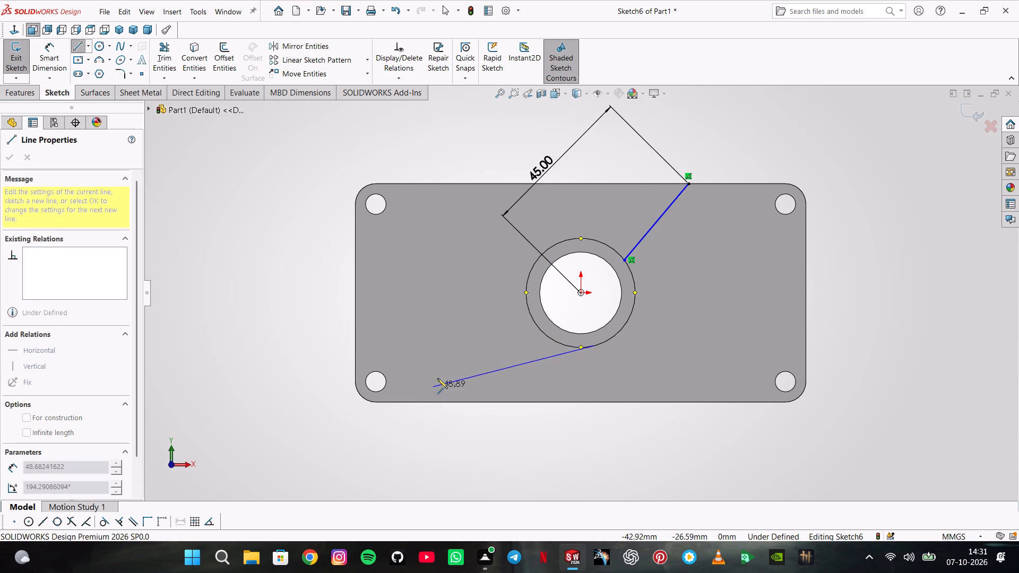
key("Escape")
key("Escape")
left_click(75, 48)
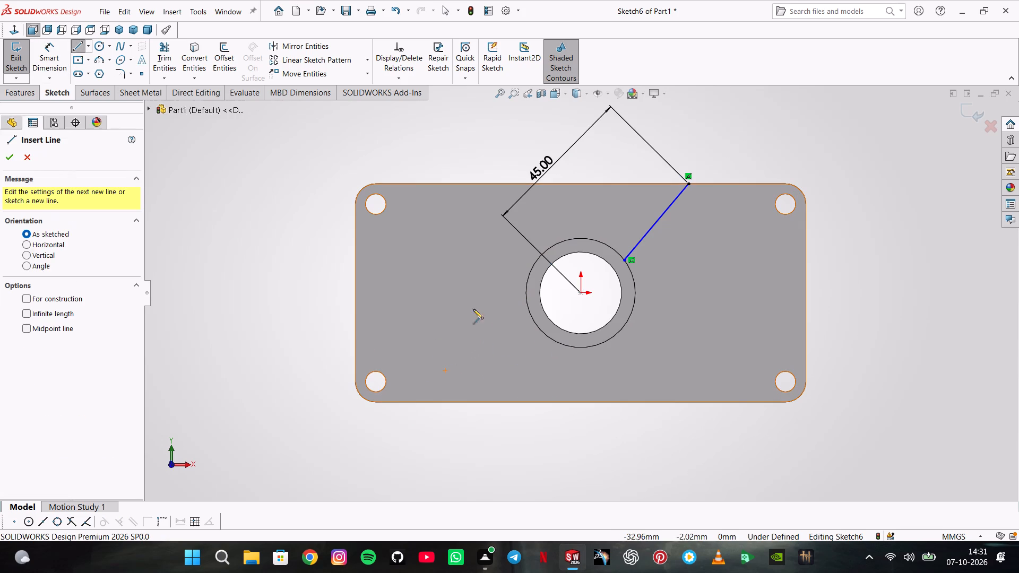
left_click(536, 323)
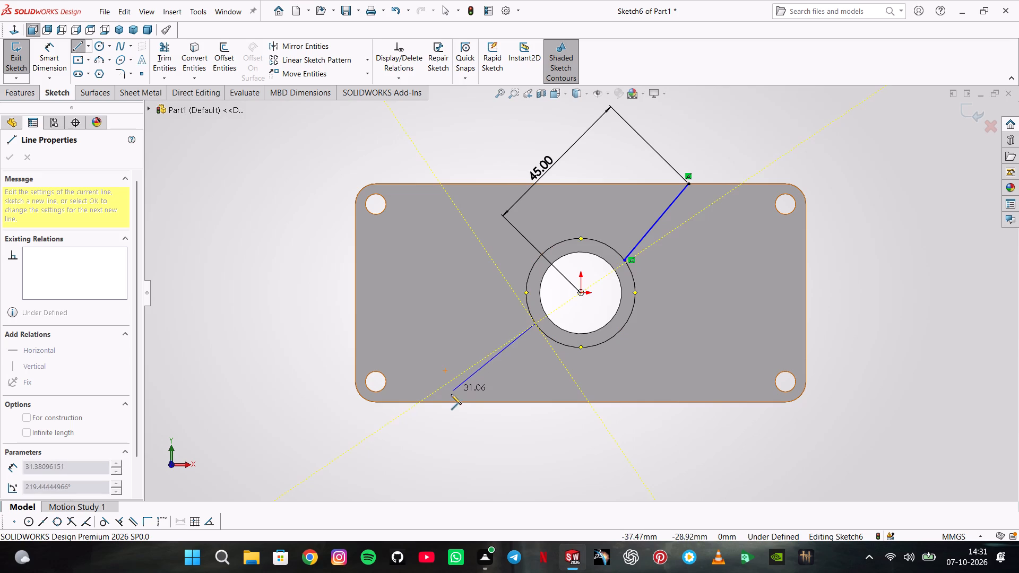
left_click(431, 403)
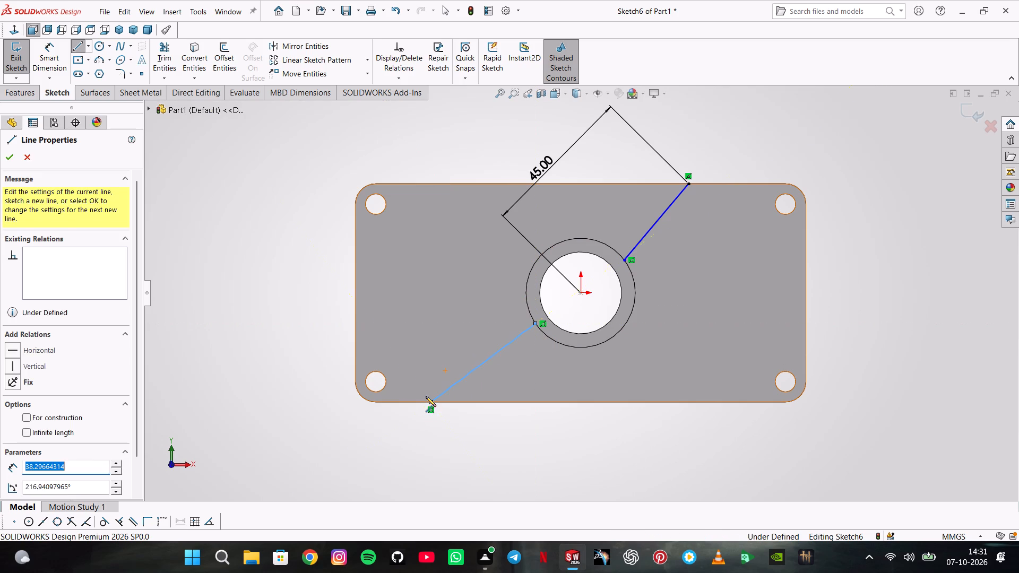
double_click(229, 268)
key("Escape")
Dimension the aligned distance from the origin to the second line's endpoint on the lower plate edge as 45 mm.
left_click(59, 67)
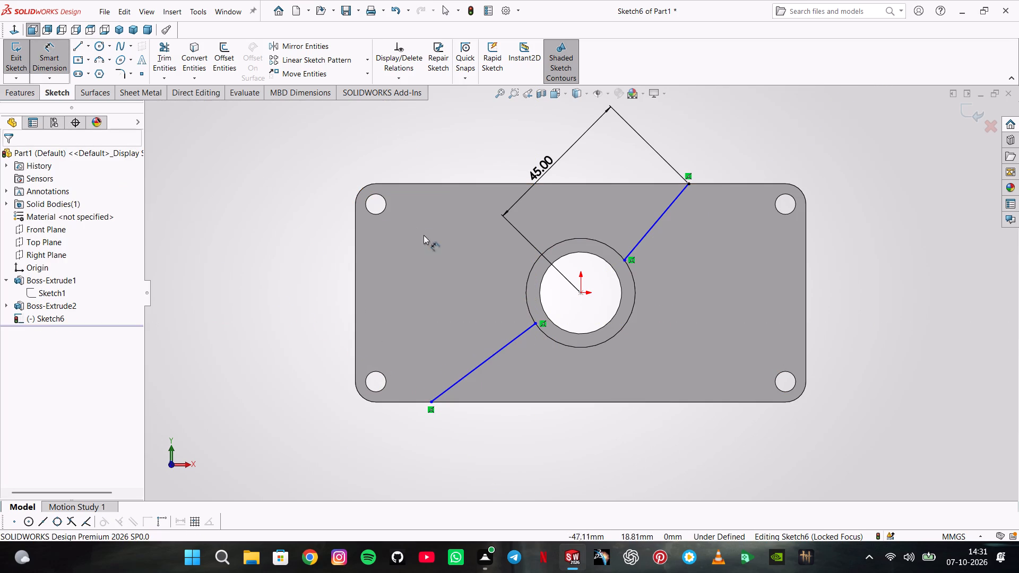
left_click(582, 291)
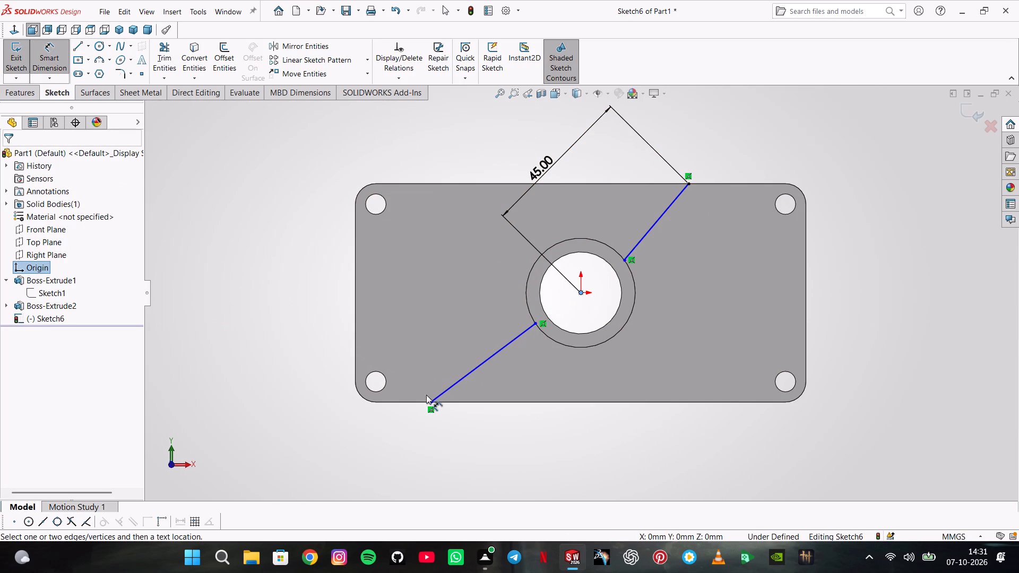
left_click(430, 401)
left_click(436, 327)
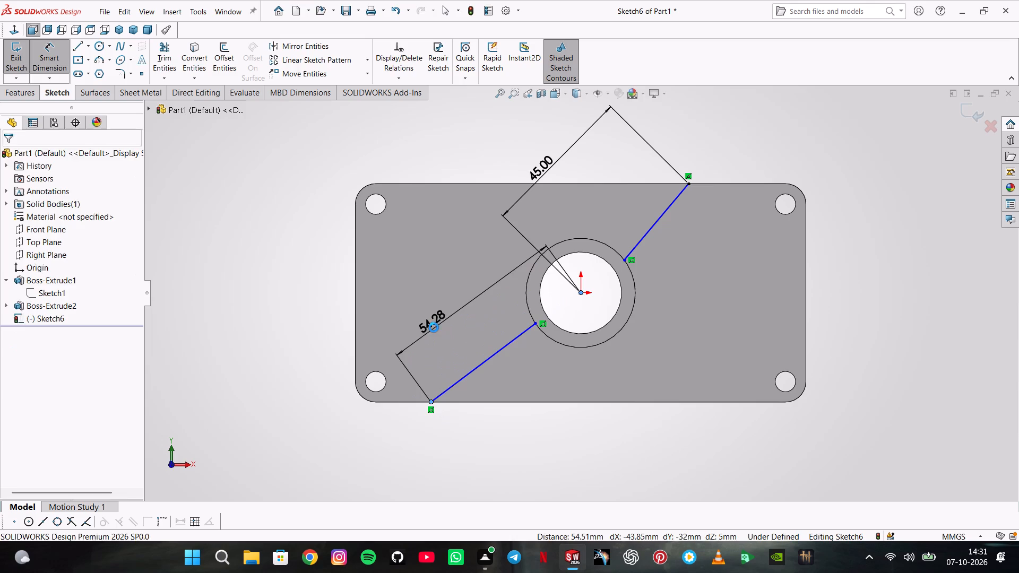
type("45")
key("Return")
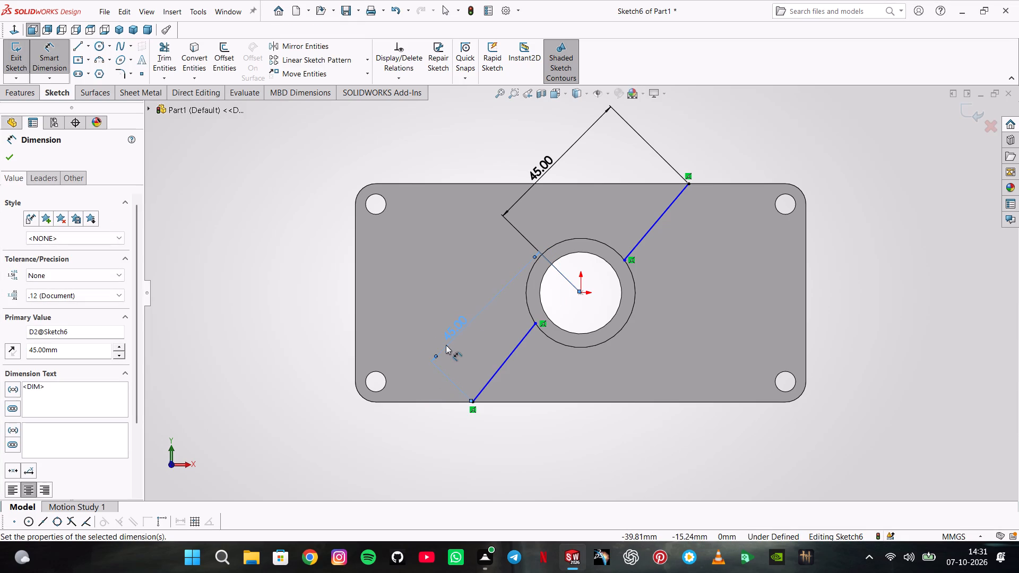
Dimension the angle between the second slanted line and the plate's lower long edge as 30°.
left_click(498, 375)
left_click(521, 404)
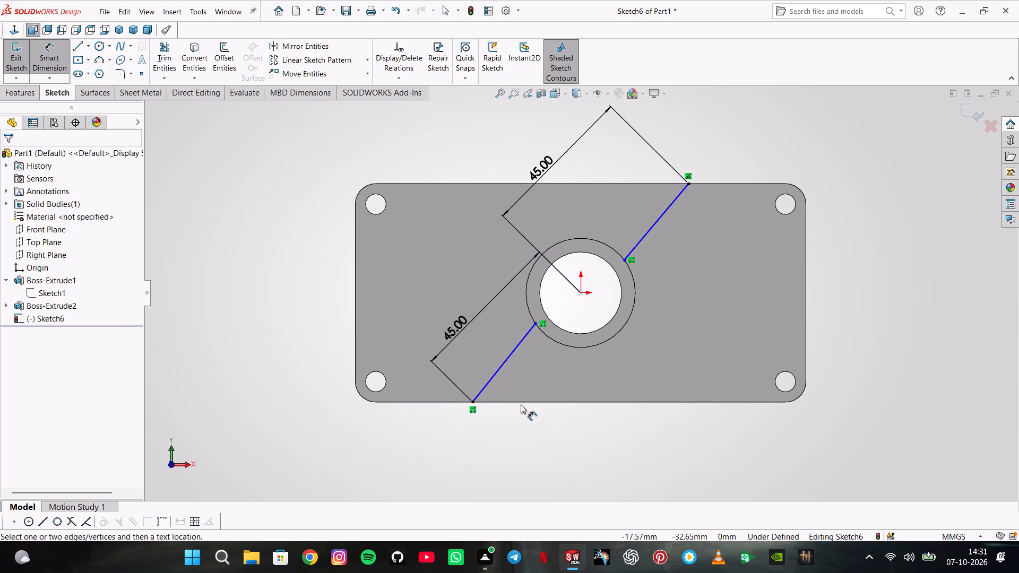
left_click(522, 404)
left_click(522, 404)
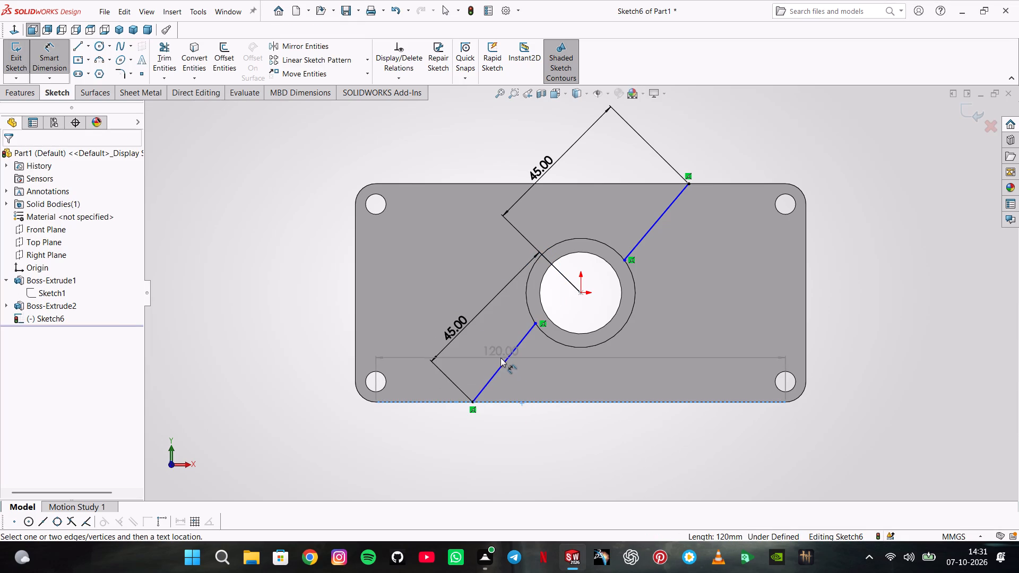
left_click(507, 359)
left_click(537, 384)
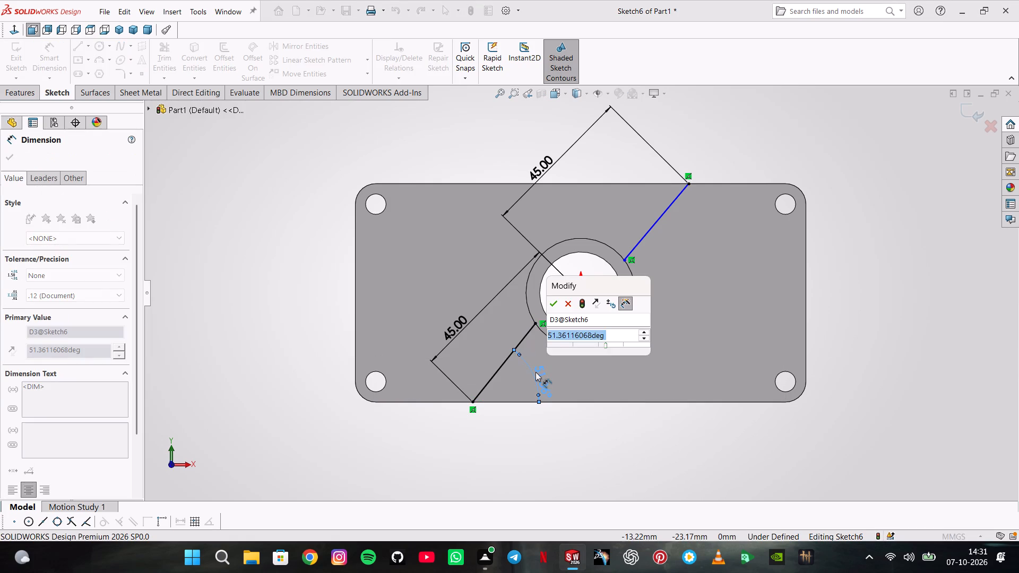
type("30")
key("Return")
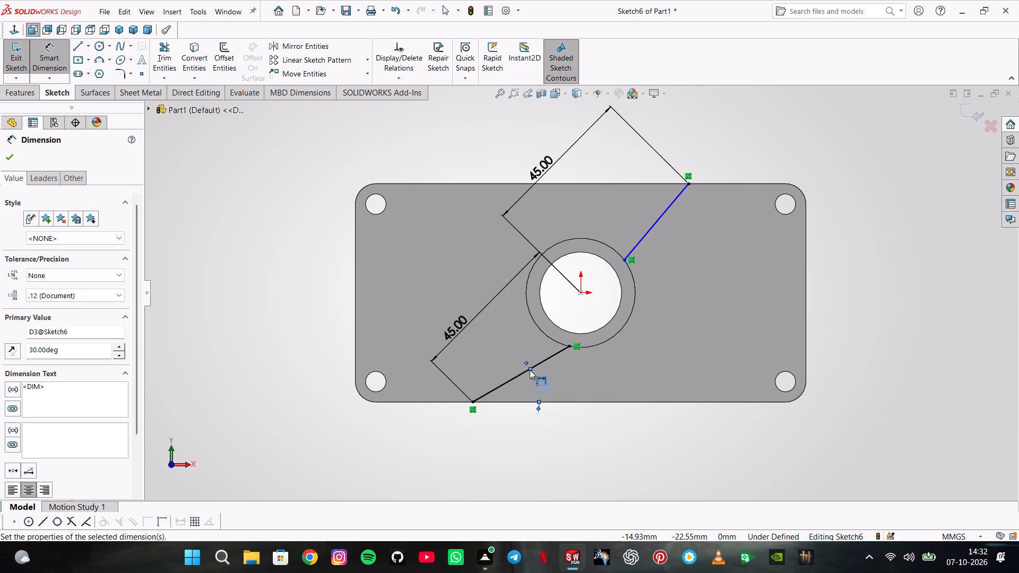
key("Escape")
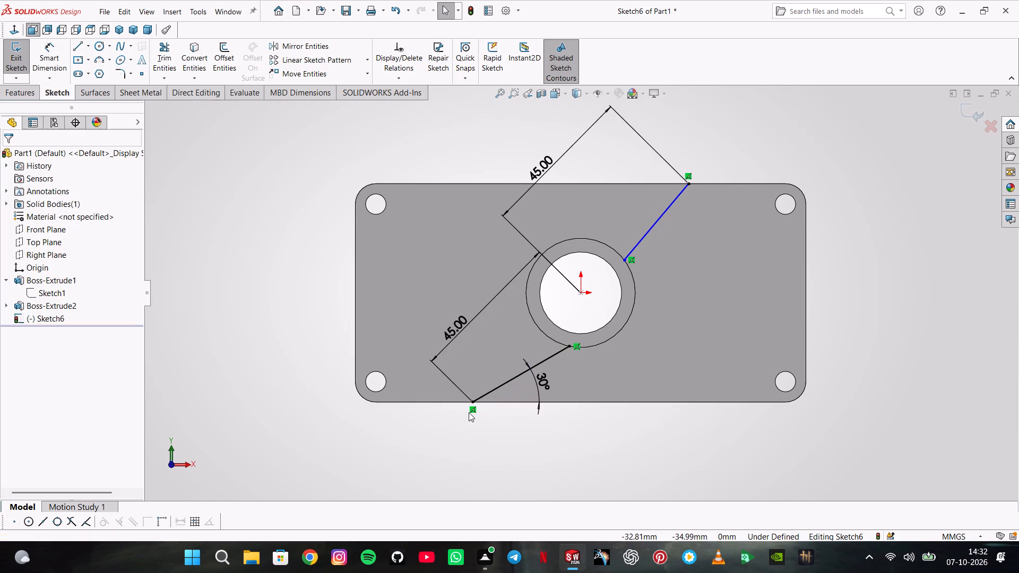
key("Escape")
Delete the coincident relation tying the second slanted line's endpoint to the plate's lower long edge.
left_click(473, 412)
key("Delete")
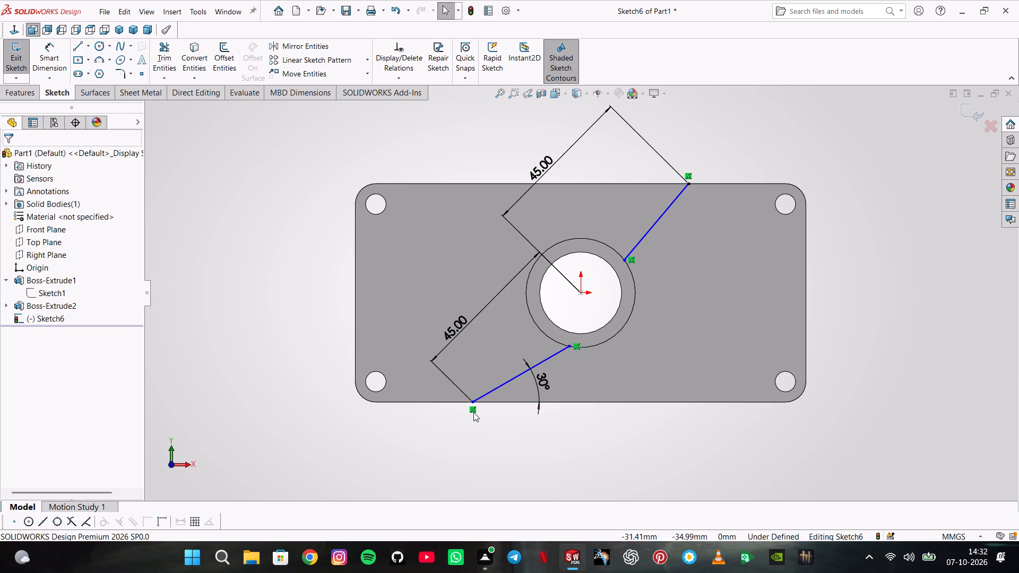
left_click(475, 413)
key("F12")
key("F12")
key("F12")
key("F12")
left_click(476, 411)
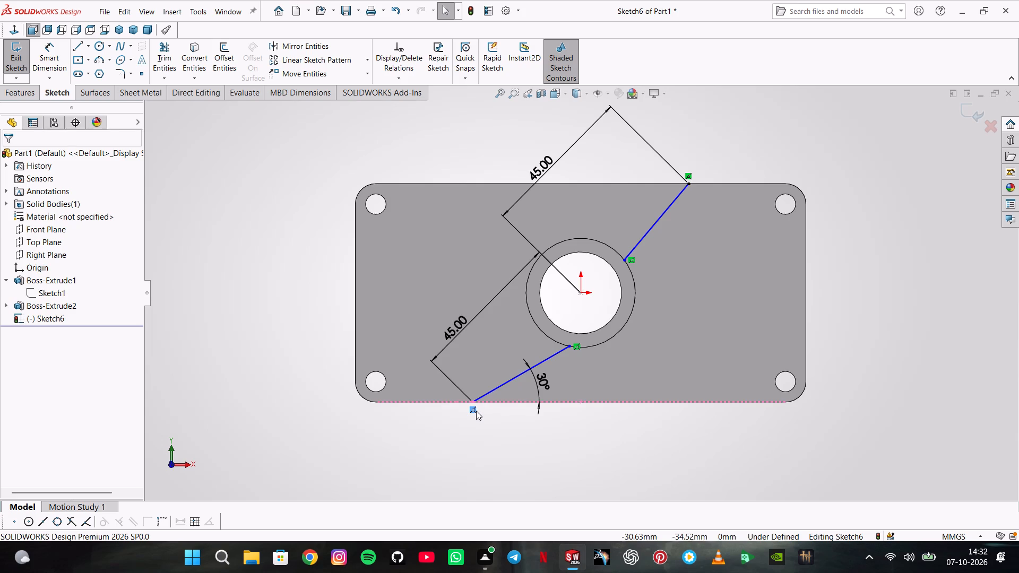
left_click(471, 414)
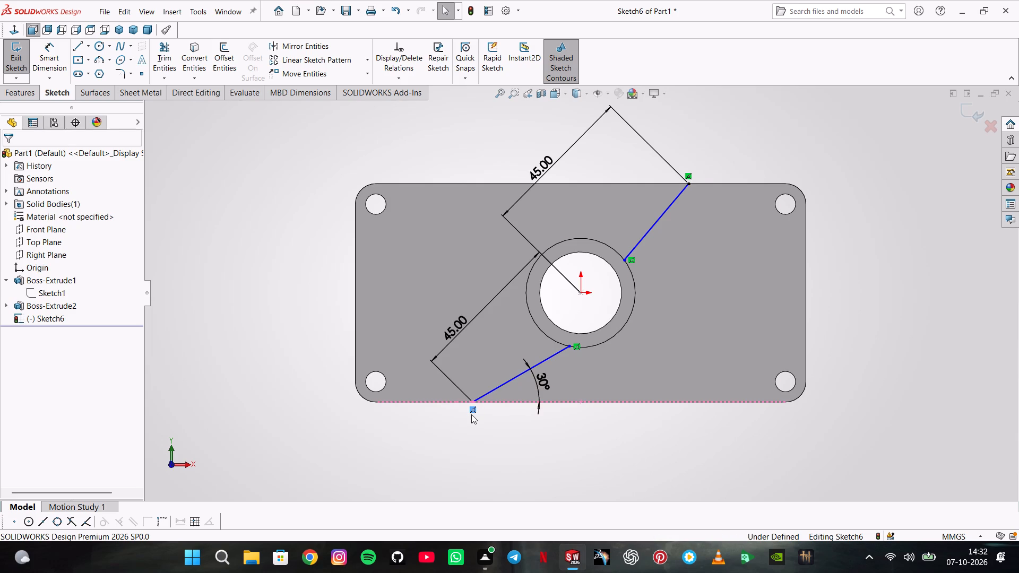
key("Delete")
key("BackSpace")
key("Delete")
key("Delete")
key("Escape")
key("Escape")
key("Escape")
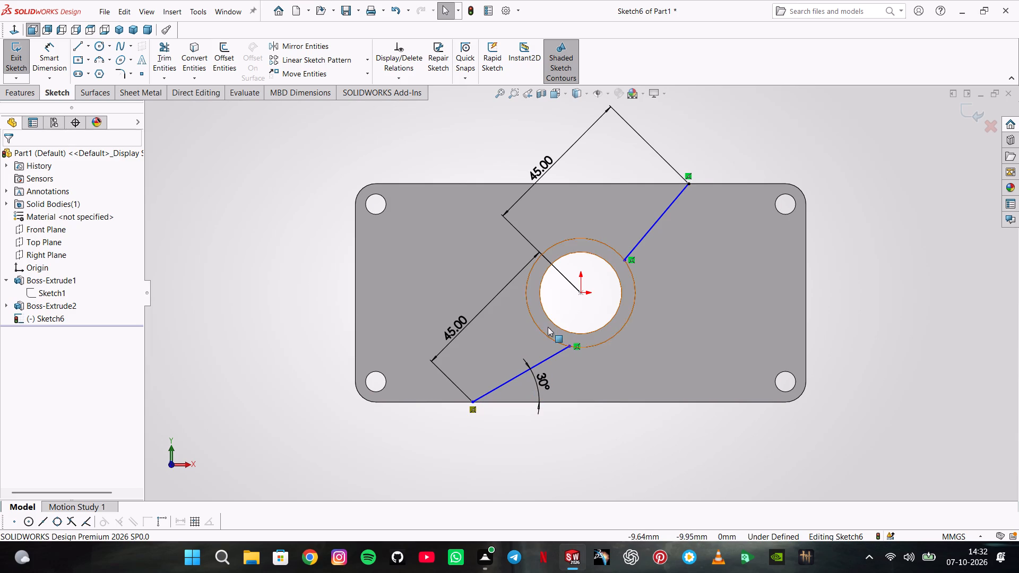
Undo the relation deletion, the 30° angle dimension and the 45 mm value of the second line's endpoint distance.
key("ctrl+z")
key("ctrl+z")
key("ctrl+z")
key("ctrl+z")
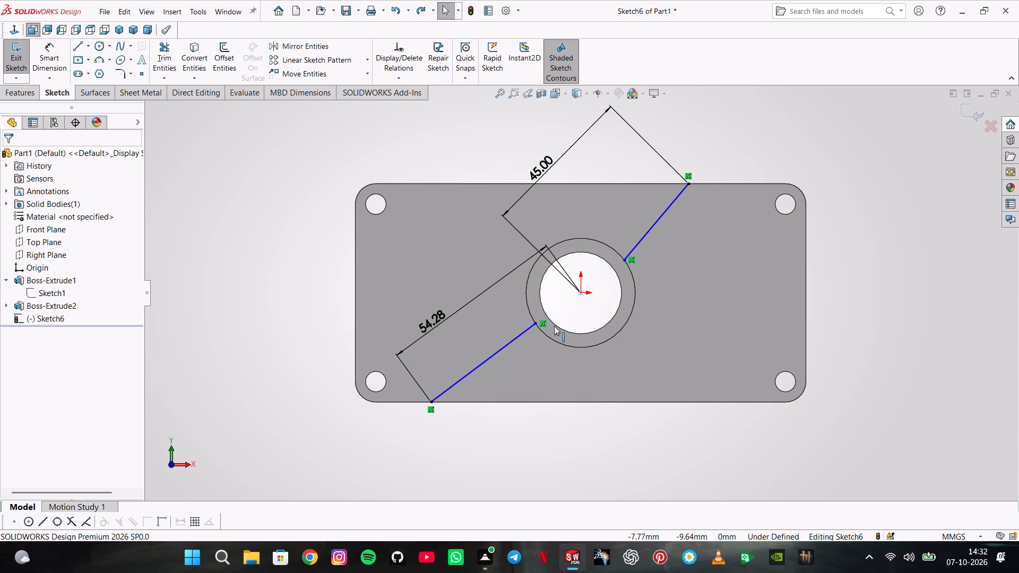
Undo the origin-to-endpoint dimension of the slanted line reaching the plate's lower edge and delete that line.
key("ctrl+z")
key("ctrl+z")
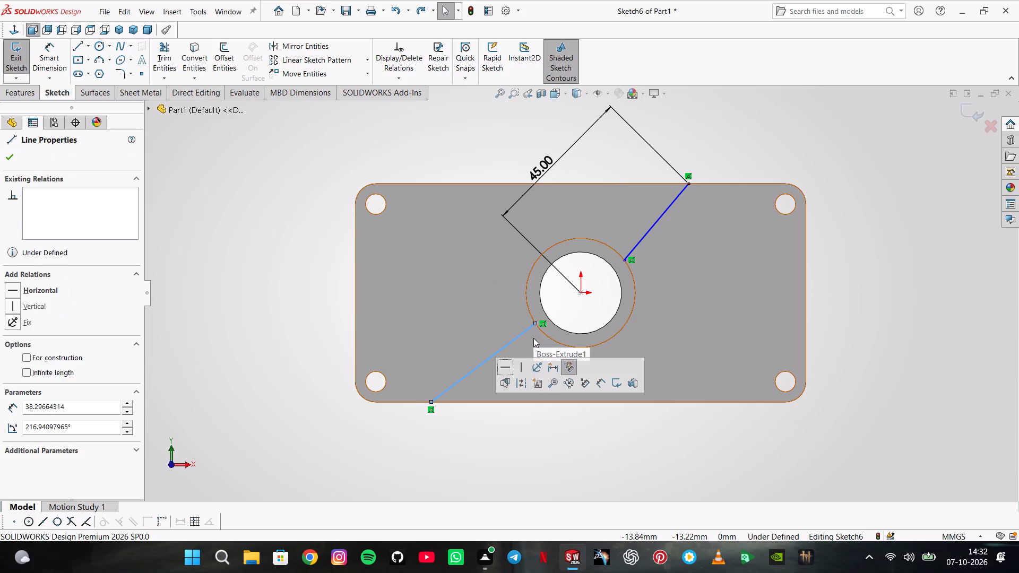
key("Delete")
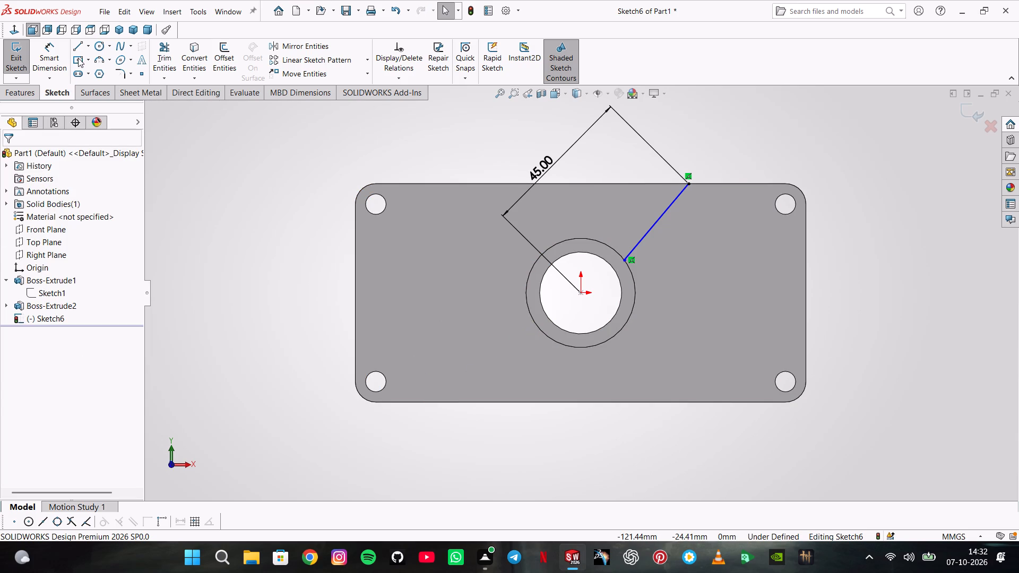
Sketch a slanted line from the boss's outer circle to a free point about 36 mm across and 24 mm below the origin.
left_click(79, 49)
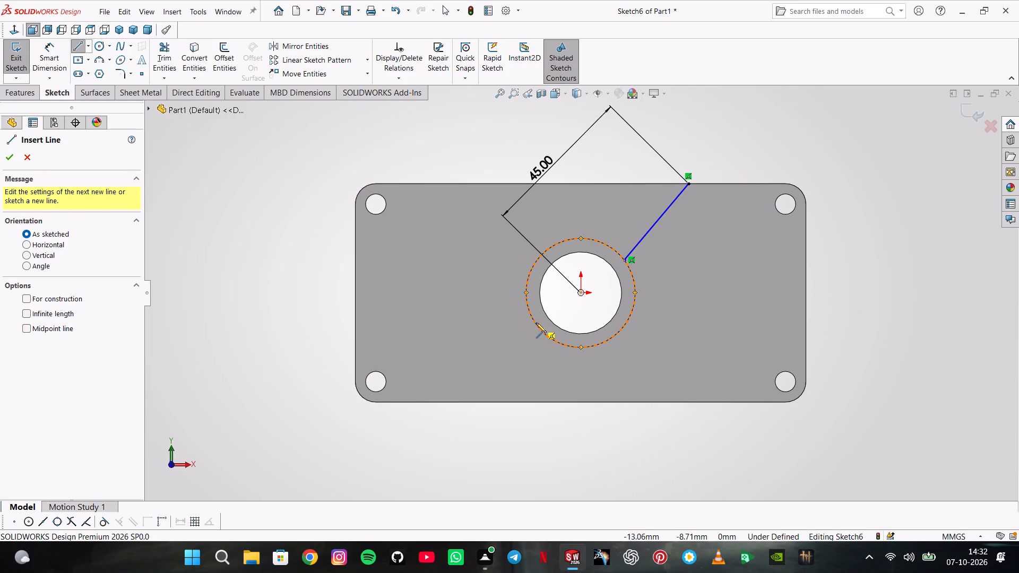
left_click(536, 323)
left_click(457, 376)
double_click(433, 343)
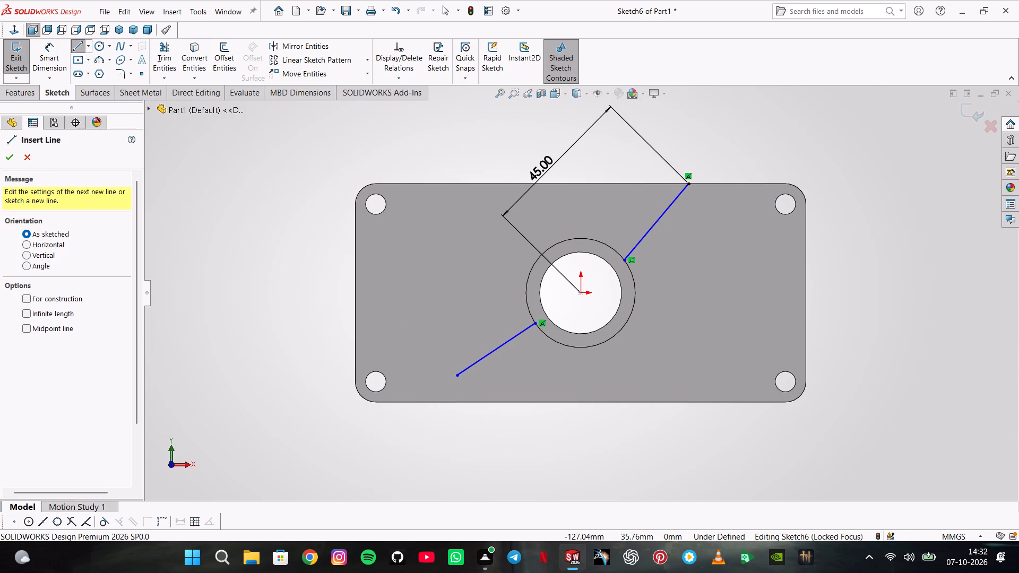
Dimension the aligned distance from the origin to the new slanted line's free endpoint as 45 mm.
left_click(53, 64)
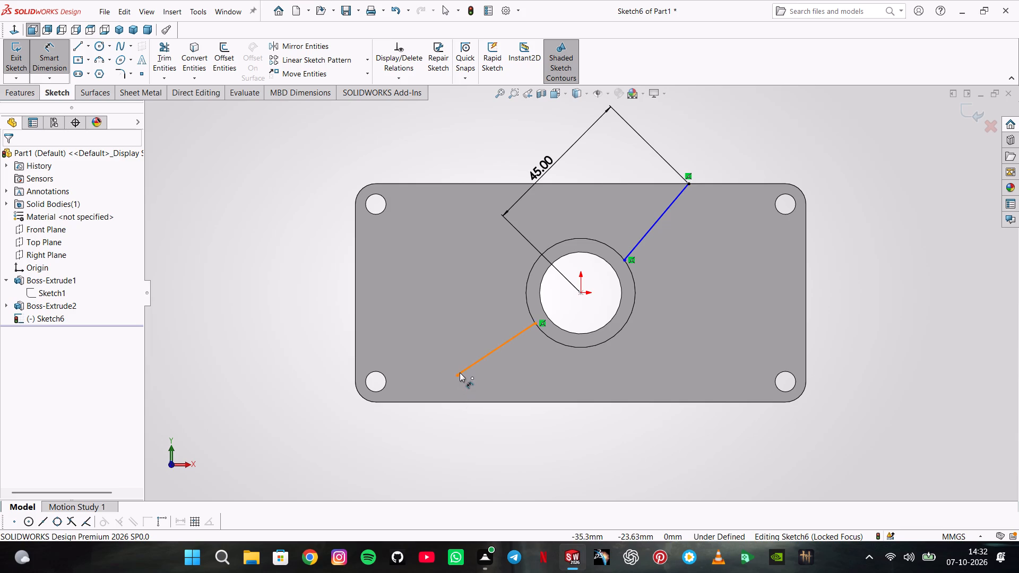
left_click(460, 372)
left_click(580, 292)
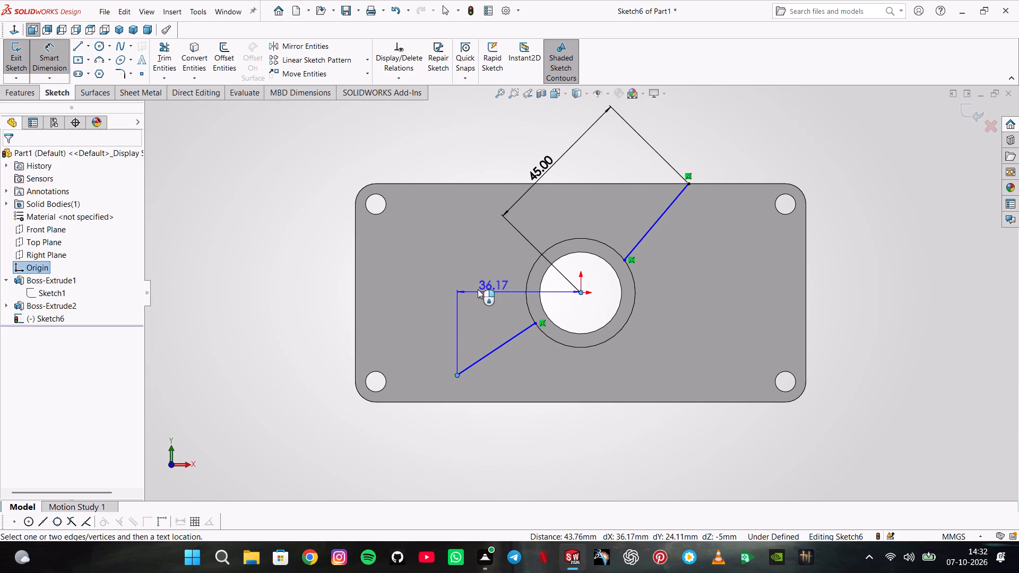
left_click(479, 301)
type("45")
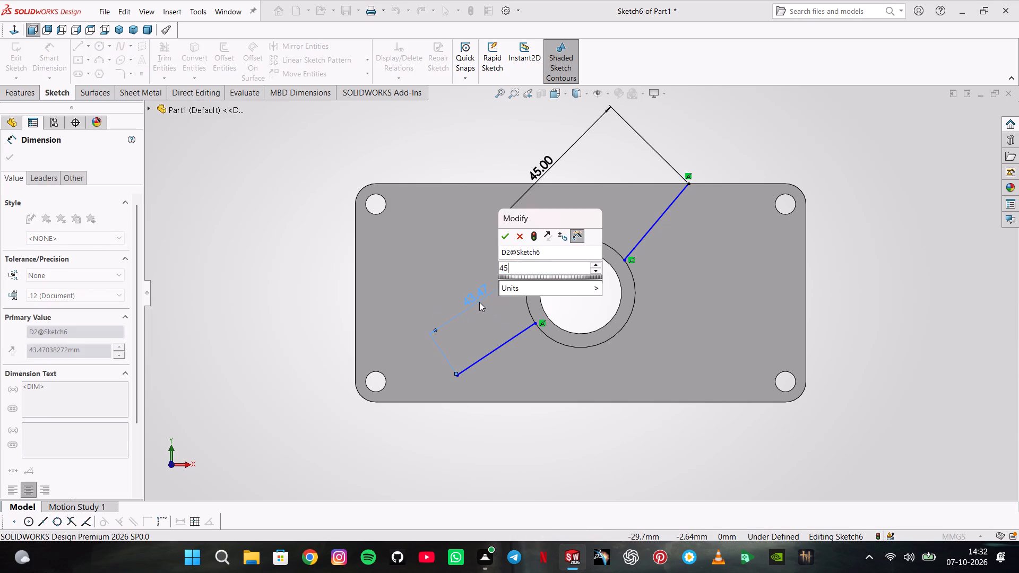
key("Return")
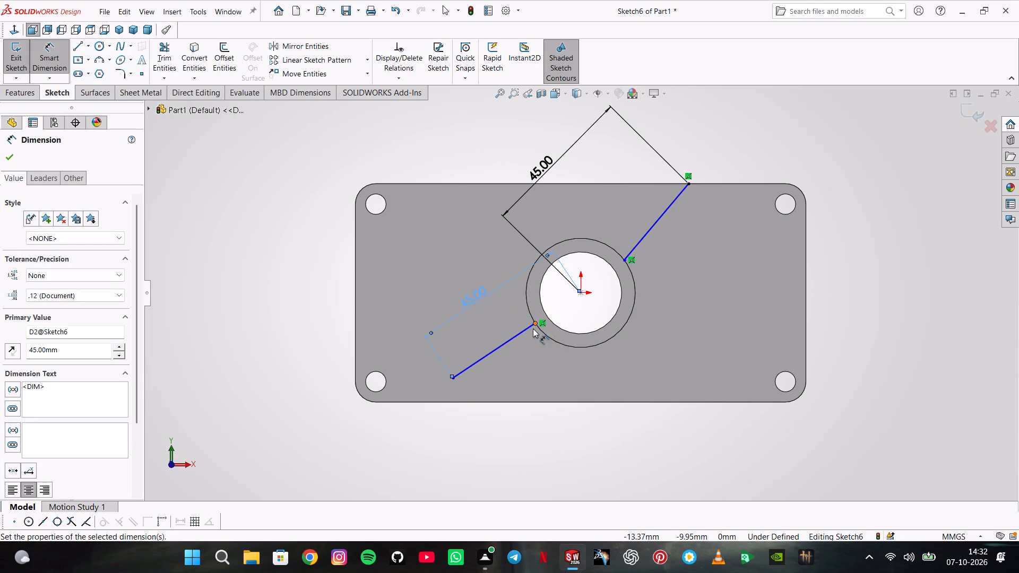
Dimension the angle between the new slanted line and the plate's lower long edge as 30°.
left_click(524, 334)
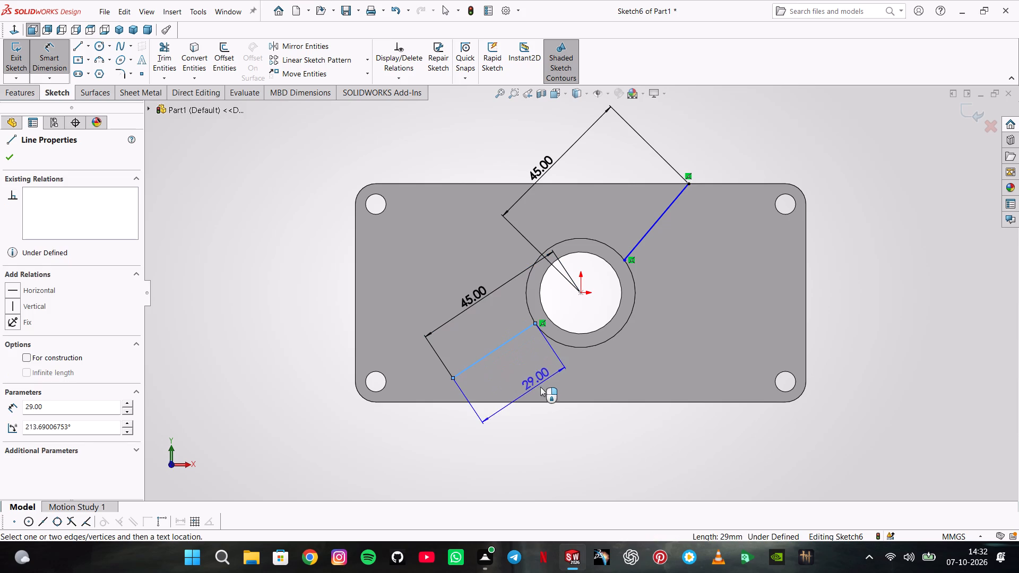
left_click(546, 401)
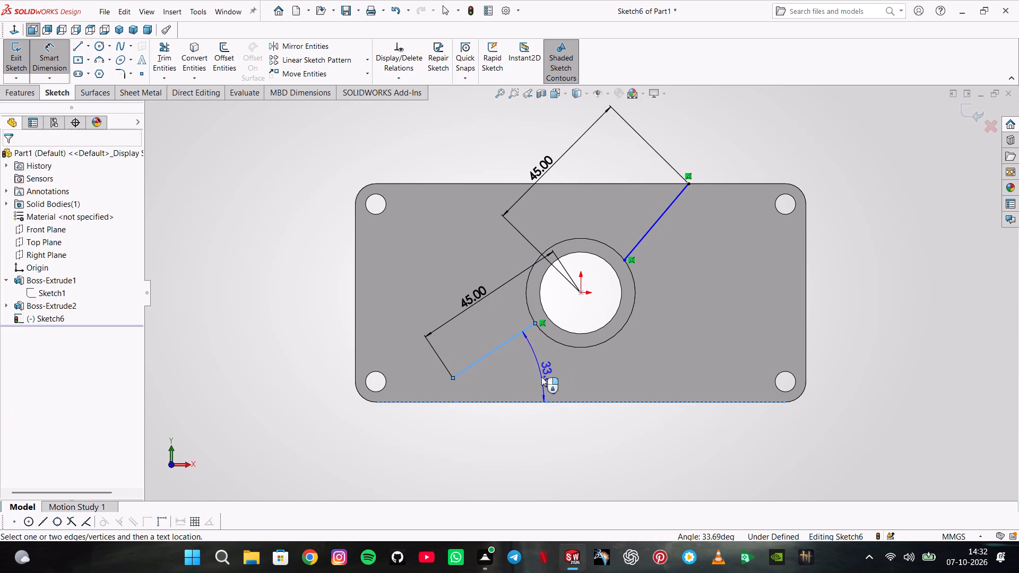
left_click(541, 377)
type("30")
key("Return")
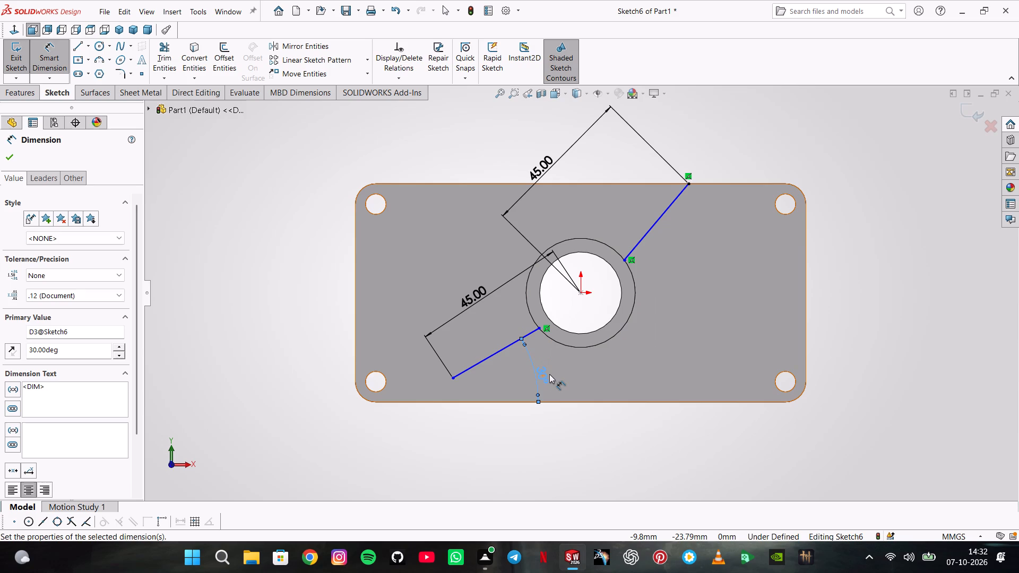
Offset the 30° slanted line by 10 mm towards its upper side, with the offset dimension added.
left_click(222, 69)
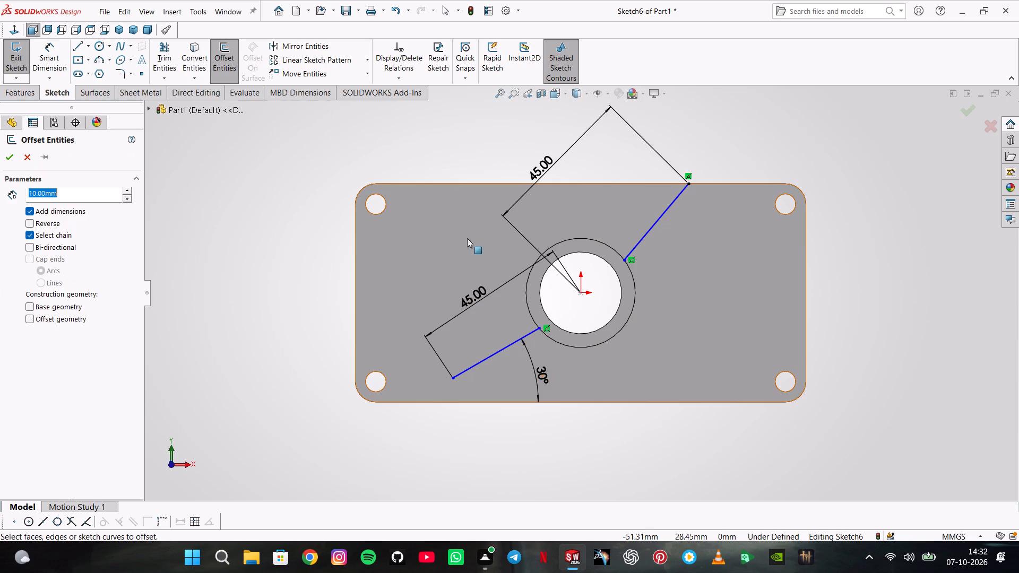
left_click(523, 335)
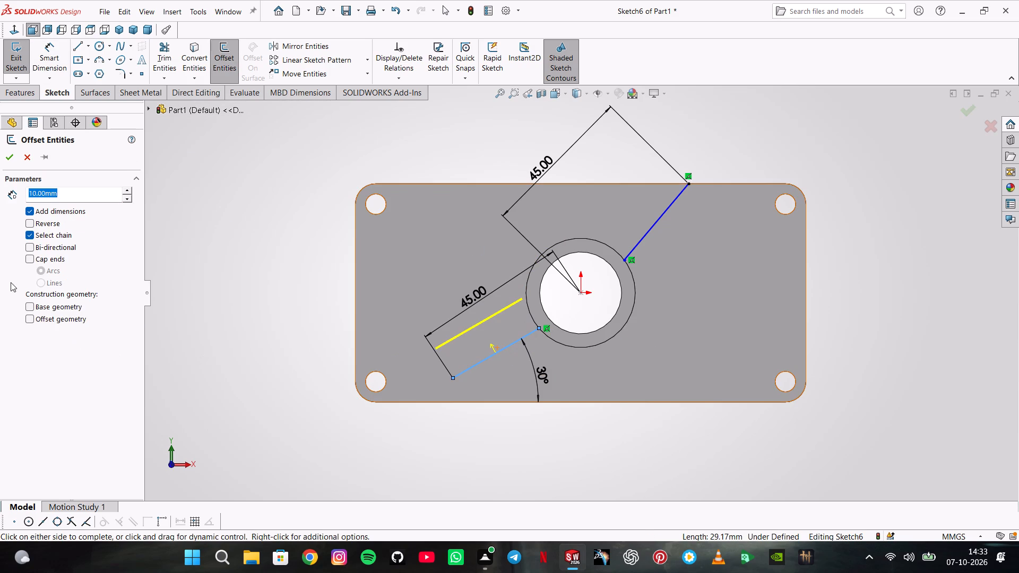
left_click(8, 154)
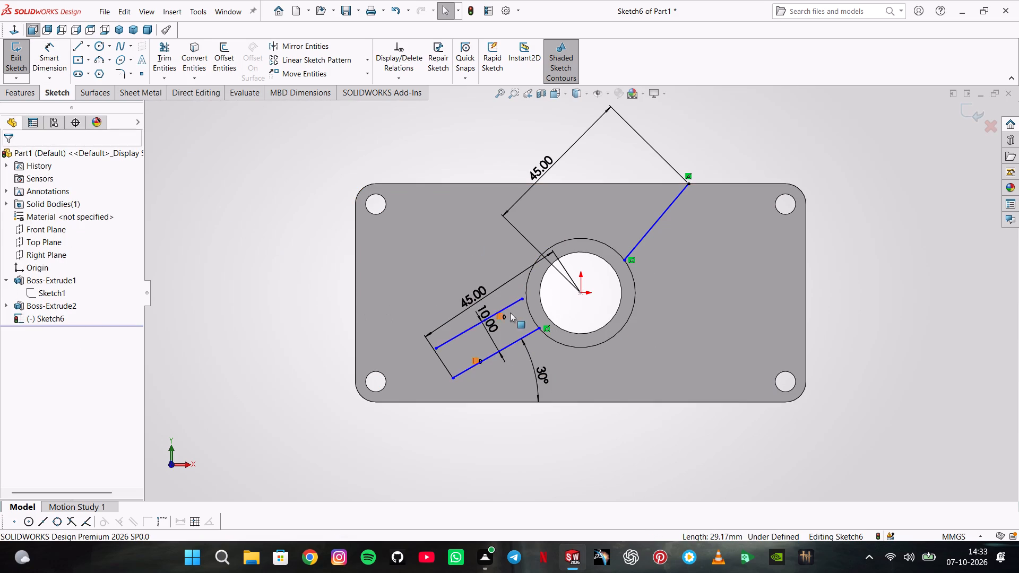
Make the offset line's inner endpoint coincident with the boss's outer circular edge.
key("grave")
left_click(521, 297)
left_click(524, 293, "ctrl")
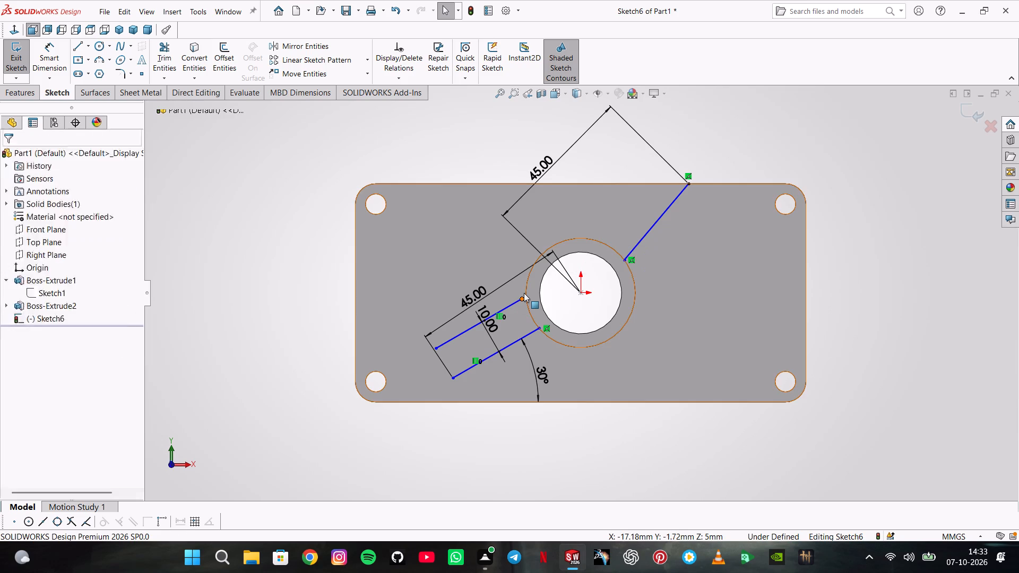
key("Escape")
key("Escape")
key("Escape")
left_click(525, 286)
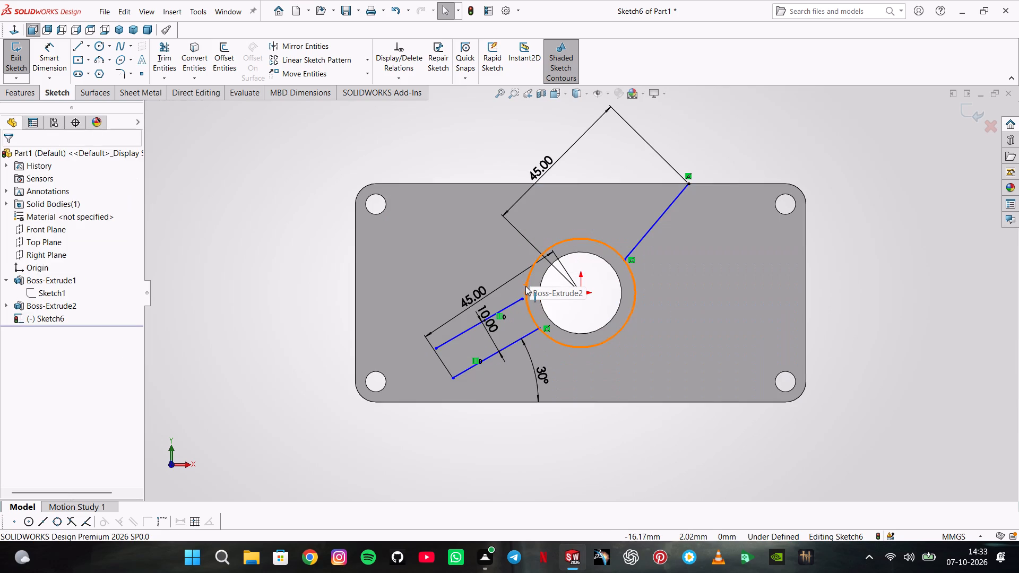
left_click(521, 298, "ctrl")
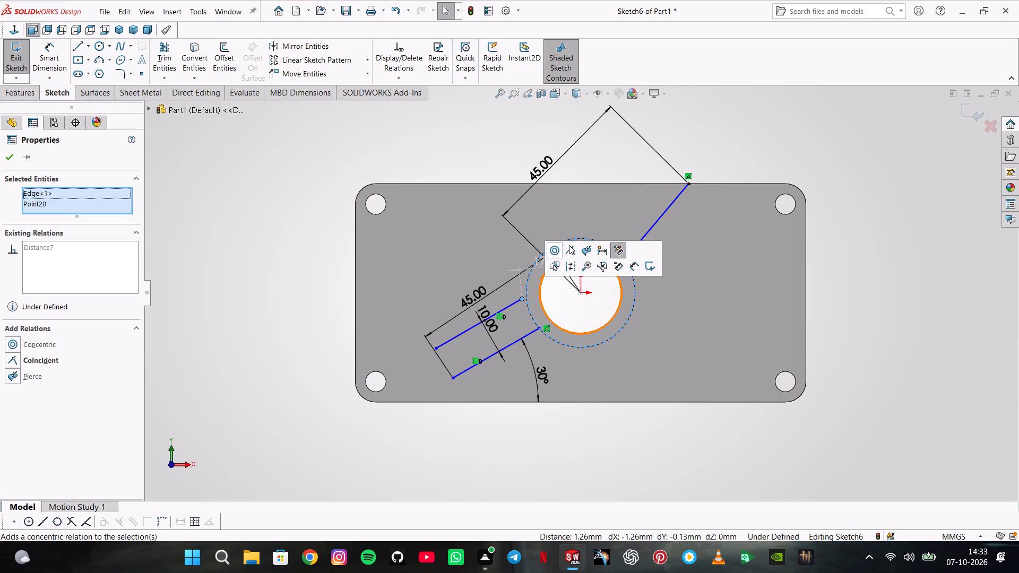
left_click(570, 245)
left_click(246, 277)
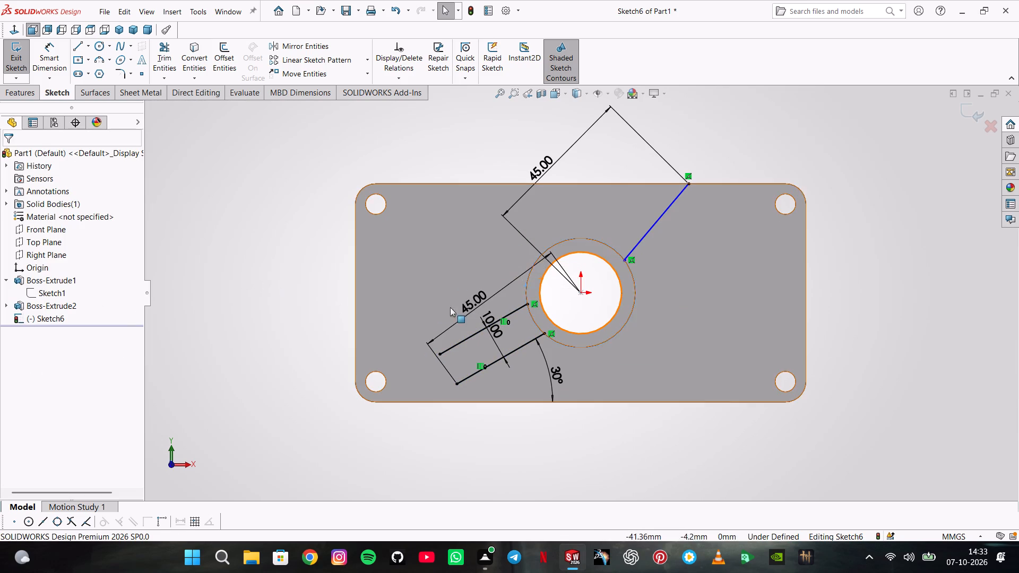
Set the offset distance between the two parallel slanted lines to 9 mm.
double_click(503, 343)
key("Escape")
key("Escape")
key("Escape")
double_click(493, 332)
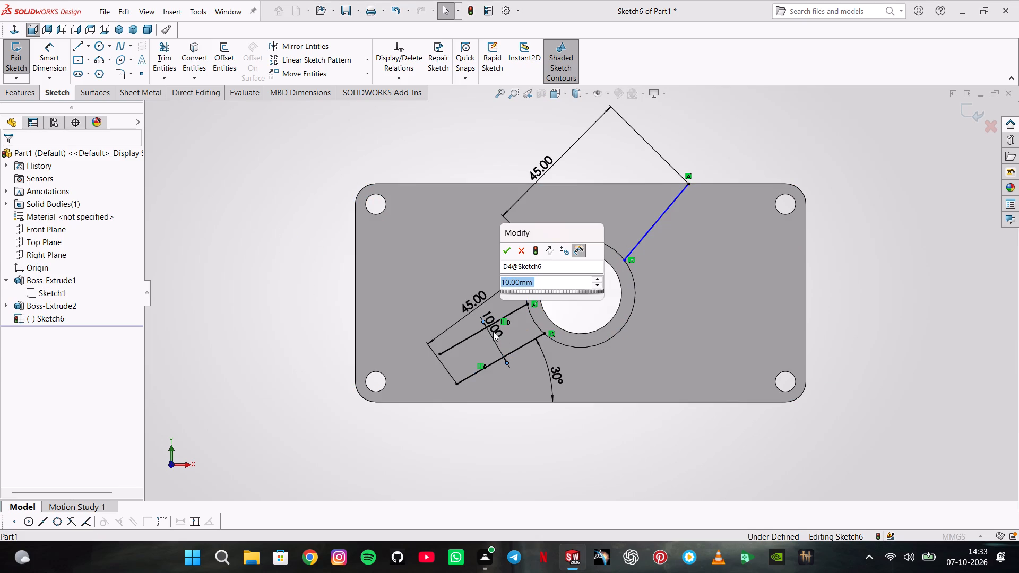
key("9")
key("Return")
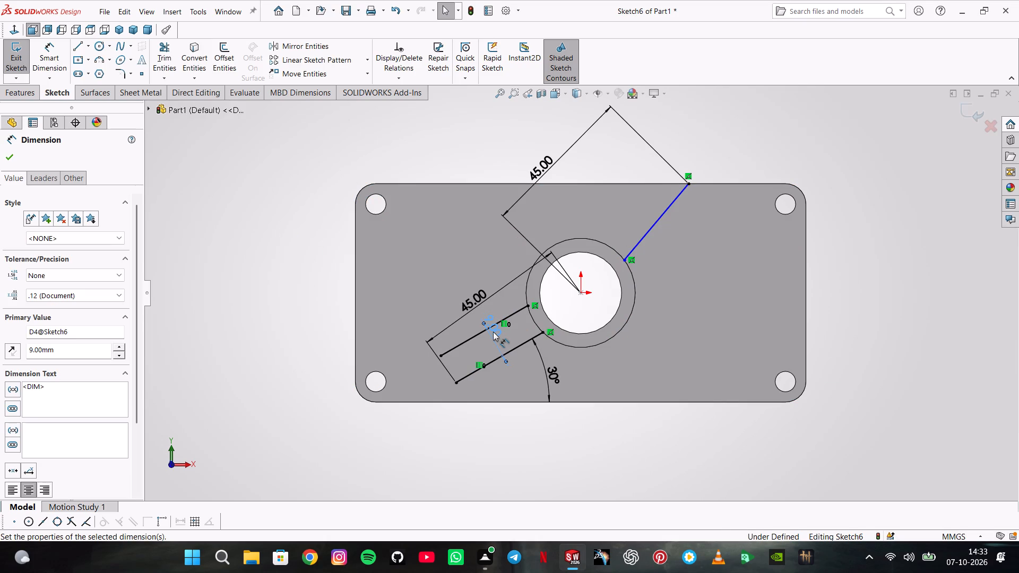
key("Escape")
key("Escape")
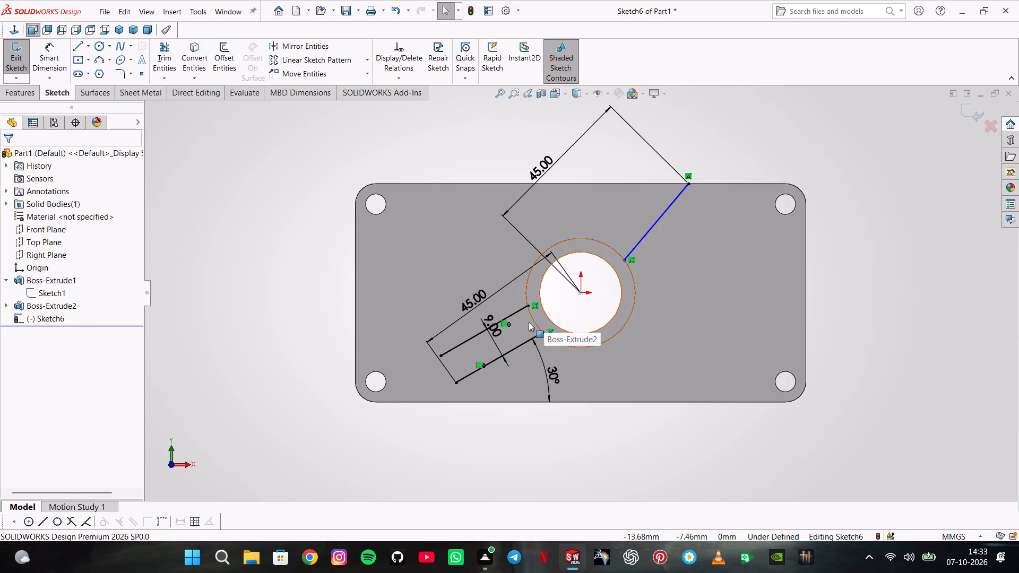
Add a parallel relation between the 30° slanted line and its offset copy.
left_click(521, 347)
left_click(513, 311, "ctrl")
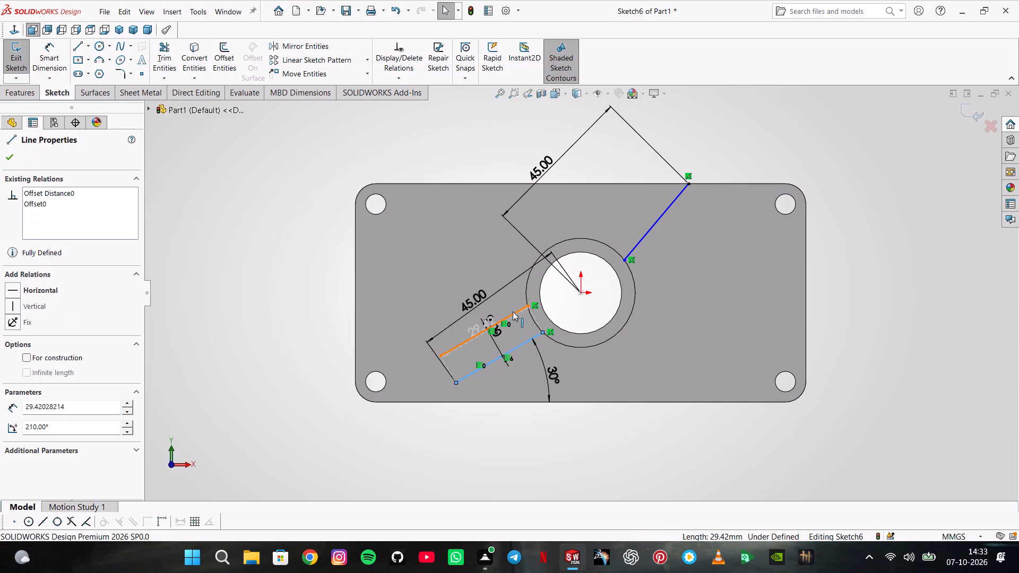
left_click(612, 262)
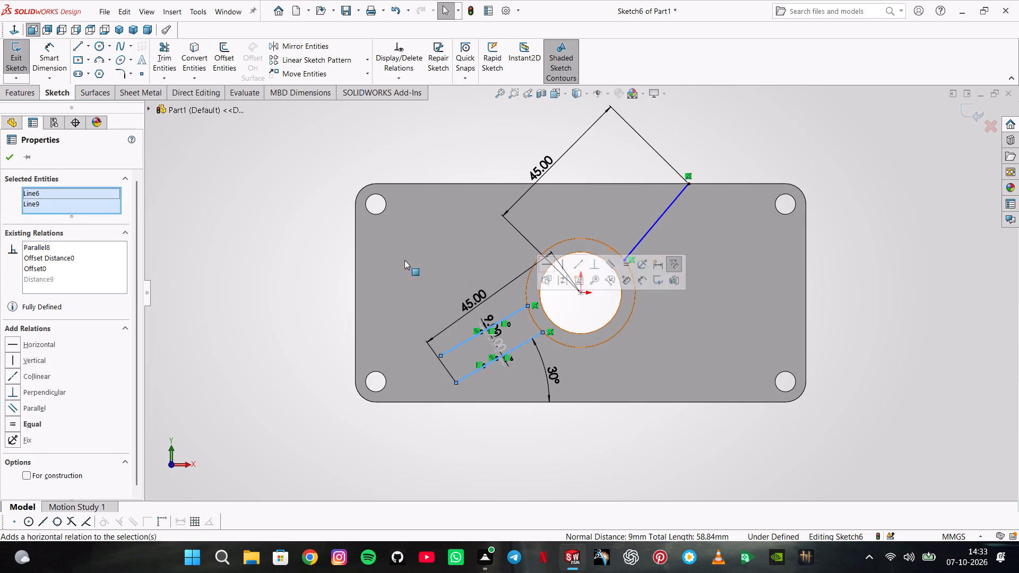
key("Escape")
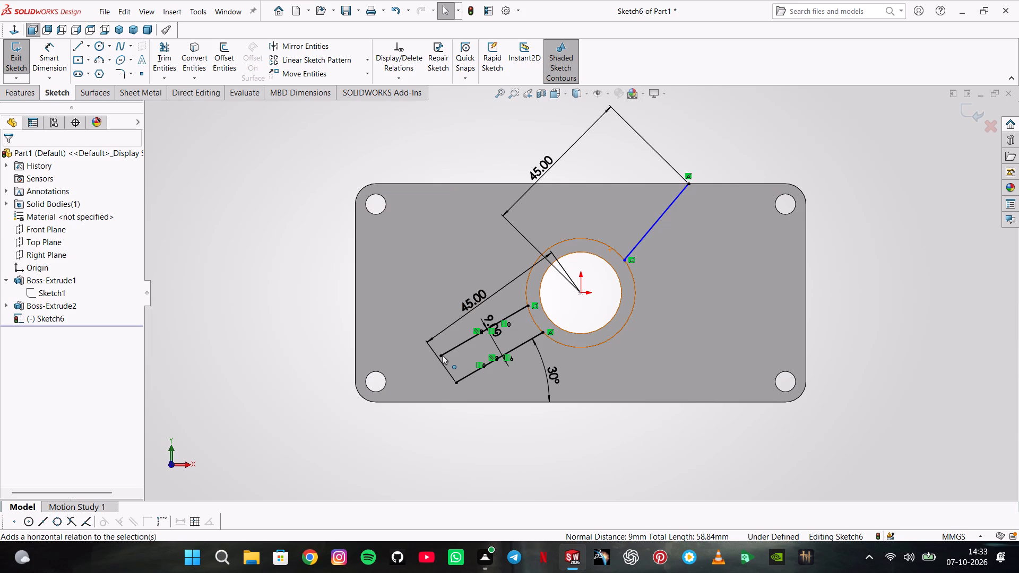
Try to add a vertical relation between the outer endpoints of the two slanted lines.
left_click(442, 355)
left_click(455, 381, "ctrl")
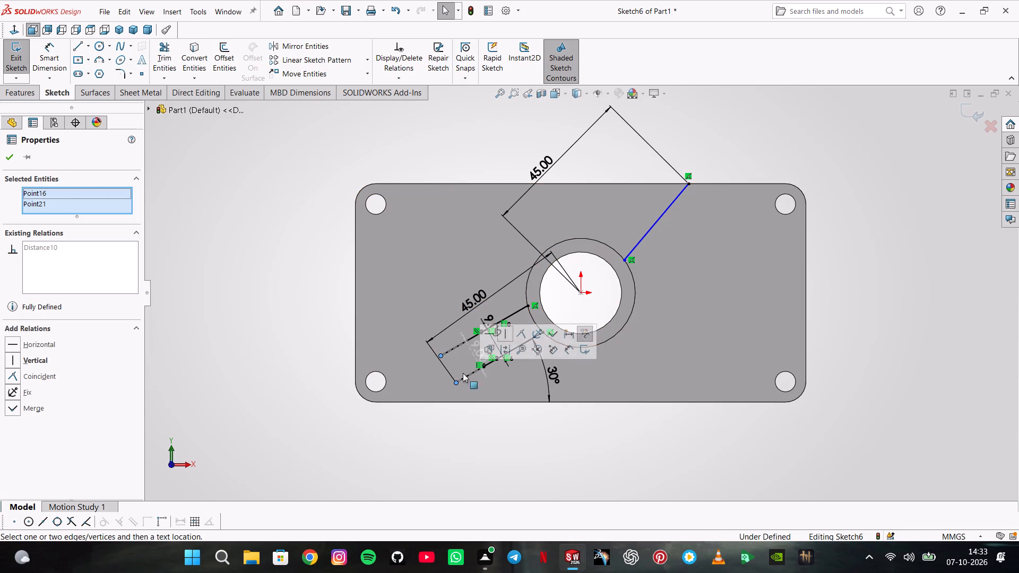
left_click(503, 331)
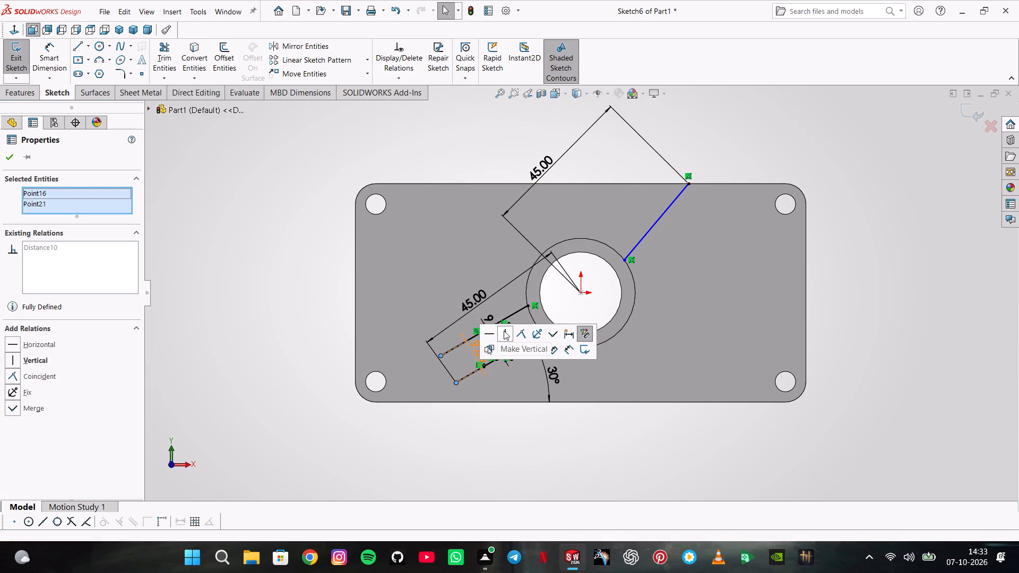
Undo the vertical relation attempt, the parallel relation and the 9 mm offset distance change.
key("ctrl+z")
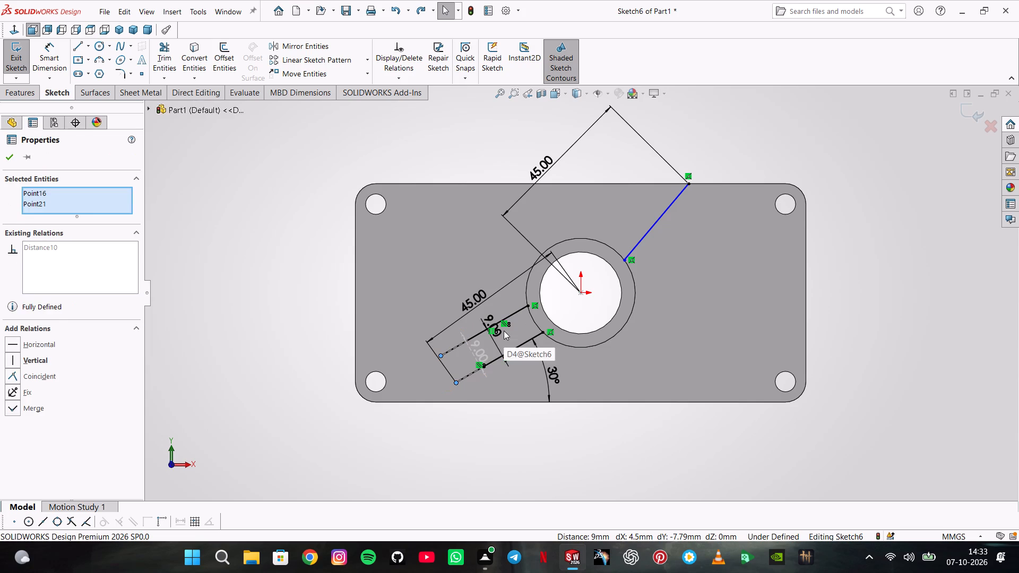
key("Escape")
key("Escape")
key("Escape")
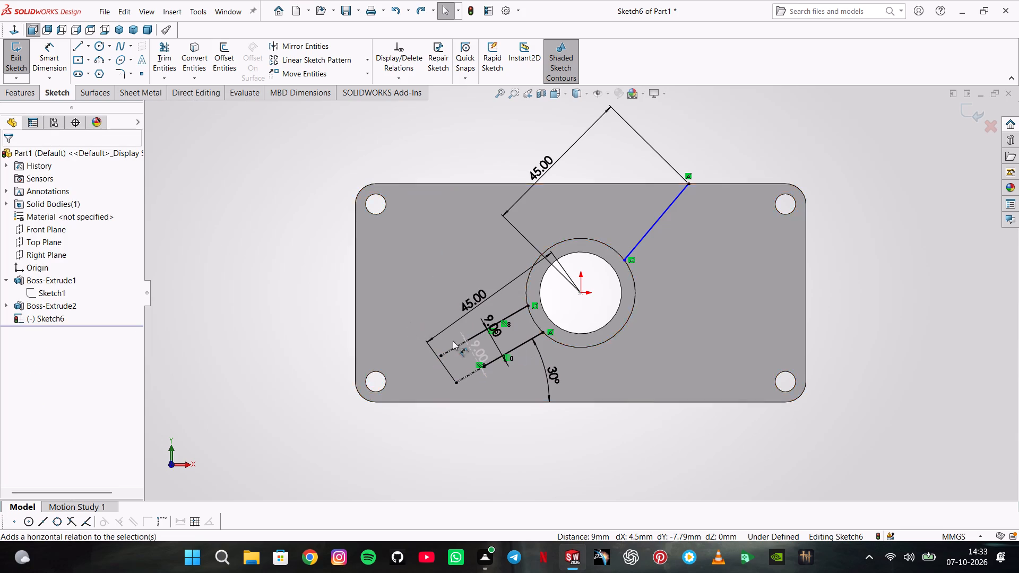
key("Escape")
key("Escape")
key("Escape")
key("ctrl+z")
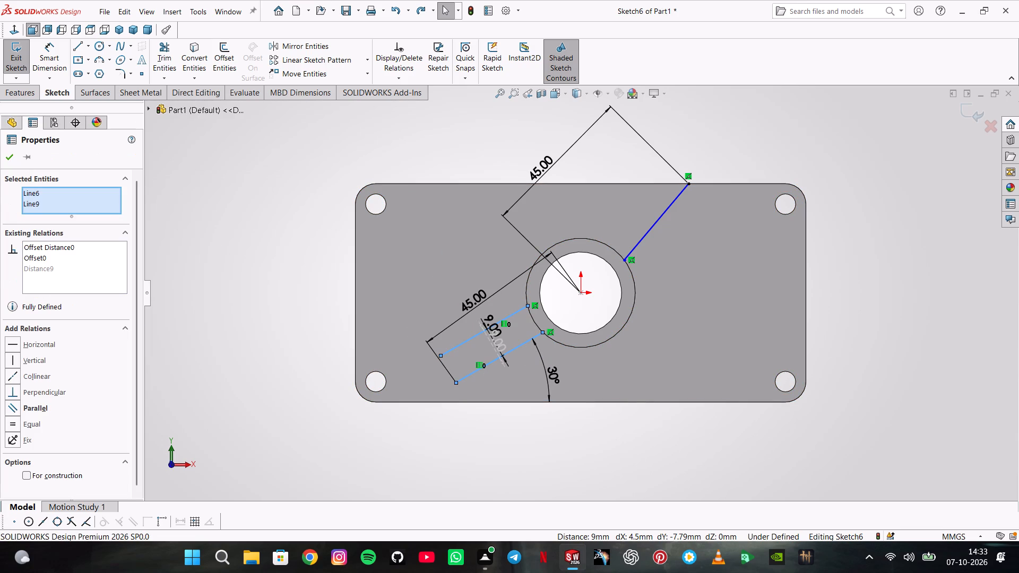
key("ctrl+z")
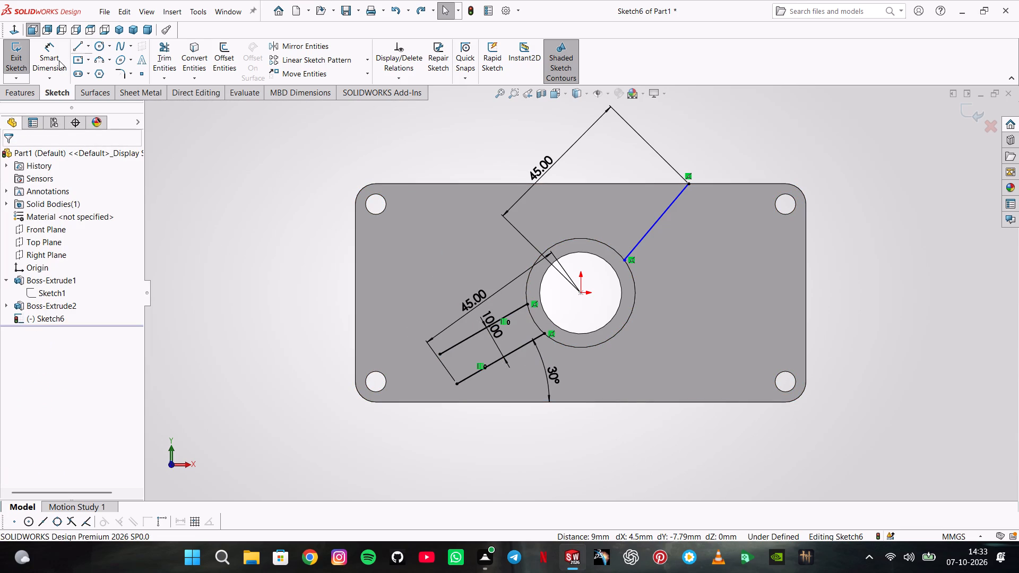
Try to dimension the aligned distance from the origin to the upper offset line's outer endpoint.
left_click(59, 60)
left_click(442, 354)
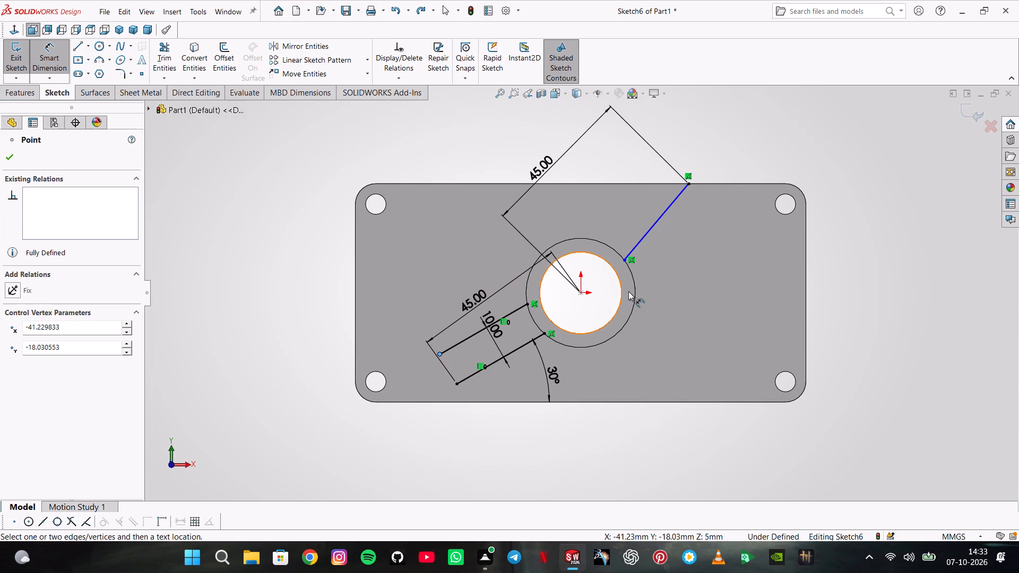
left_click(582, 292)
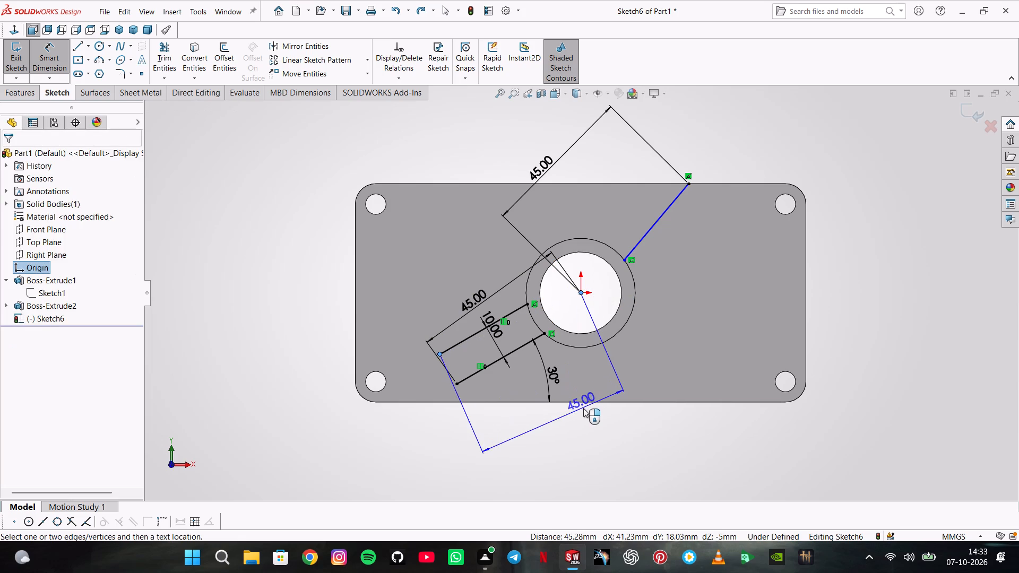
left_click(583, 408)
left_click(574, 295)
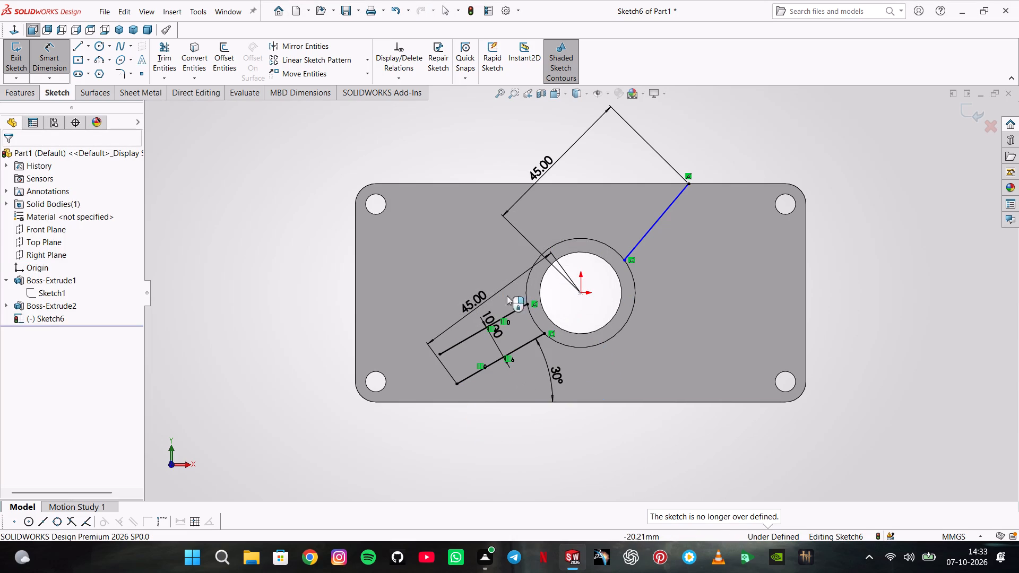
Delete the 45 mm distance dimension between the origin and the lower slanted line's outer endpoint.
left_click(478, 302)
key("Delete")
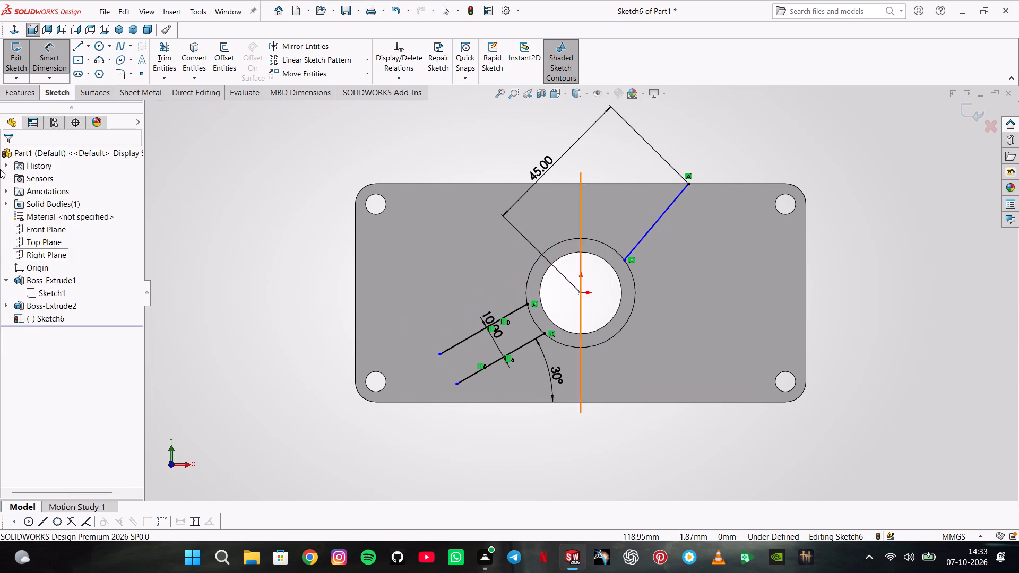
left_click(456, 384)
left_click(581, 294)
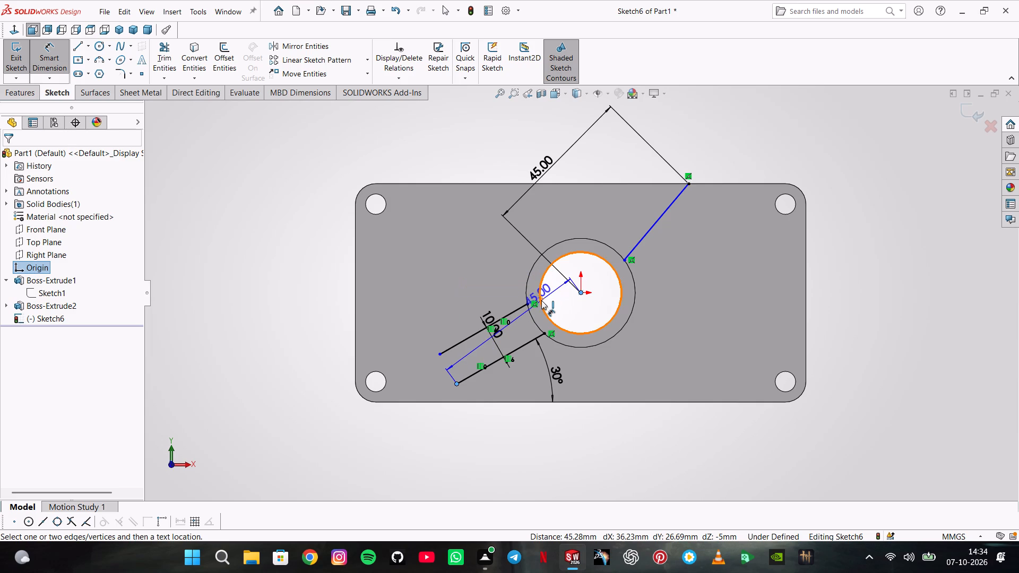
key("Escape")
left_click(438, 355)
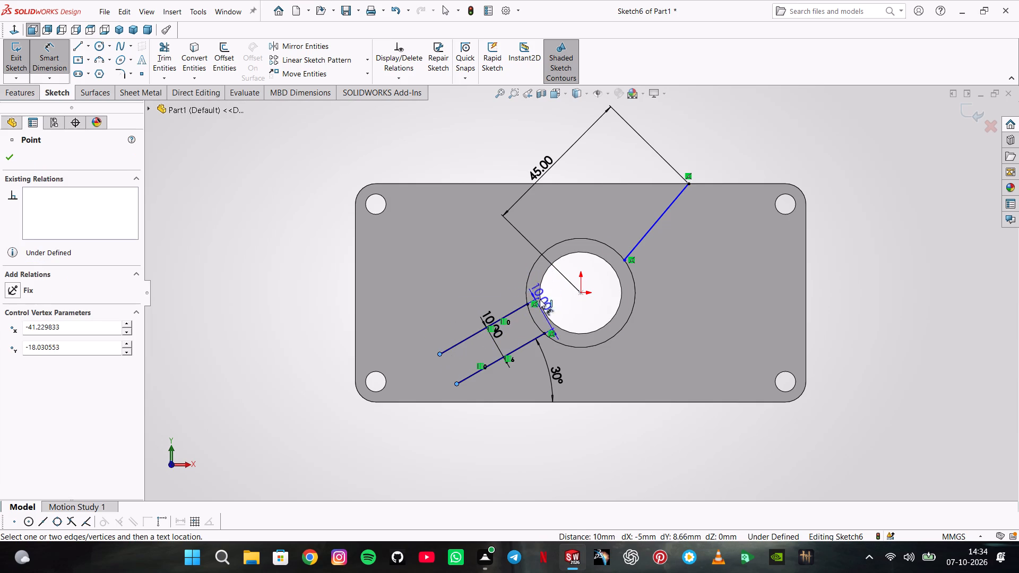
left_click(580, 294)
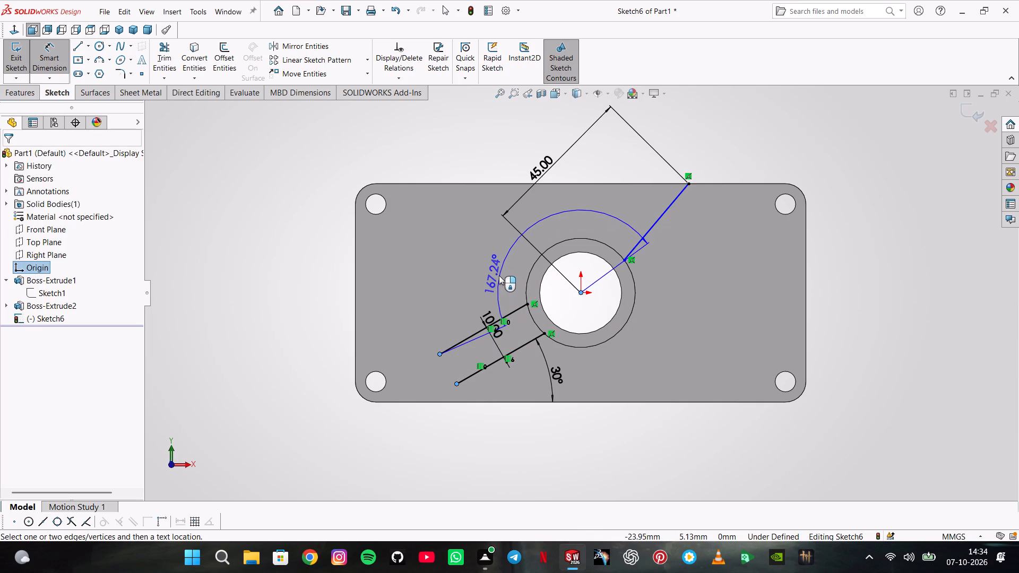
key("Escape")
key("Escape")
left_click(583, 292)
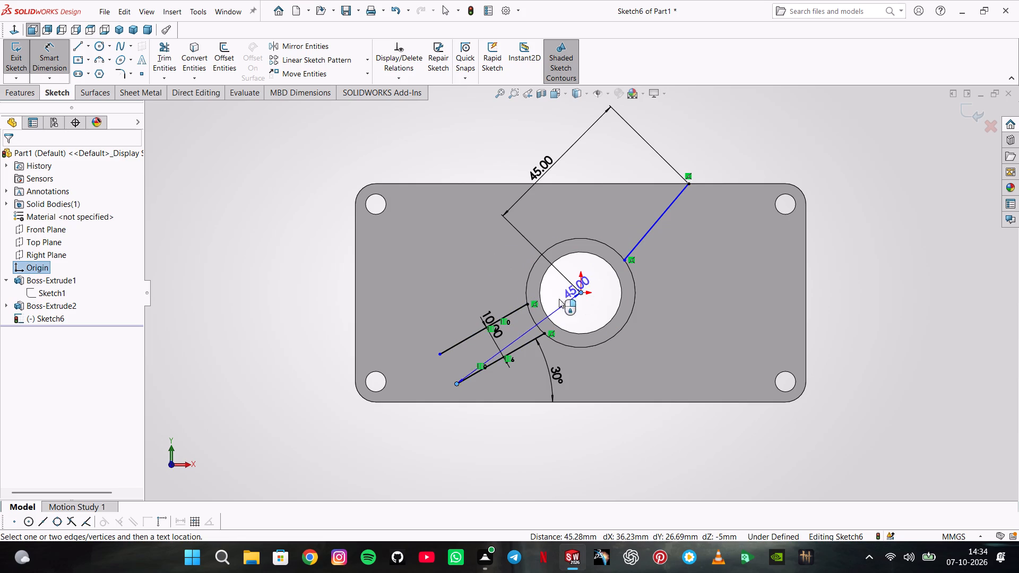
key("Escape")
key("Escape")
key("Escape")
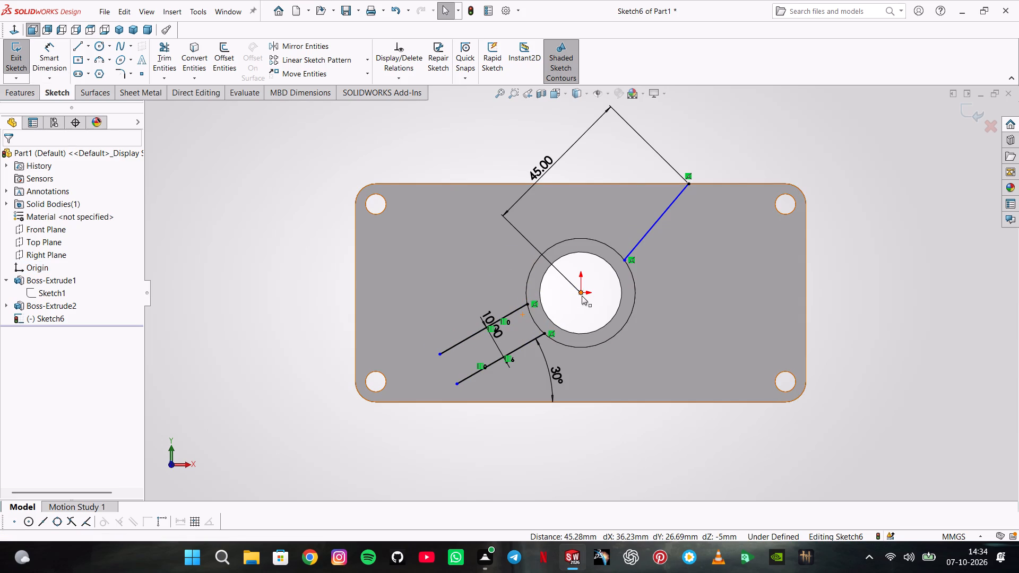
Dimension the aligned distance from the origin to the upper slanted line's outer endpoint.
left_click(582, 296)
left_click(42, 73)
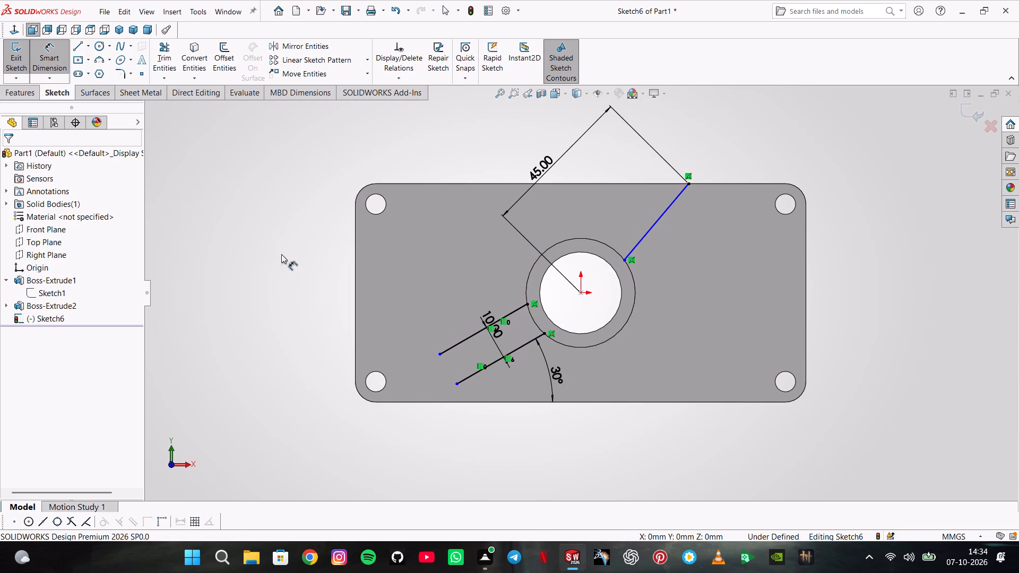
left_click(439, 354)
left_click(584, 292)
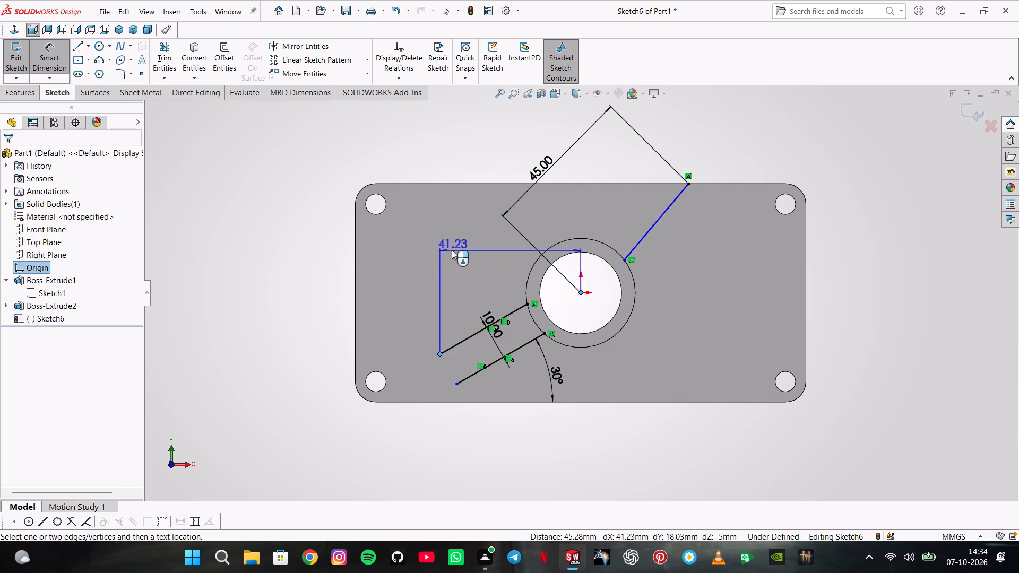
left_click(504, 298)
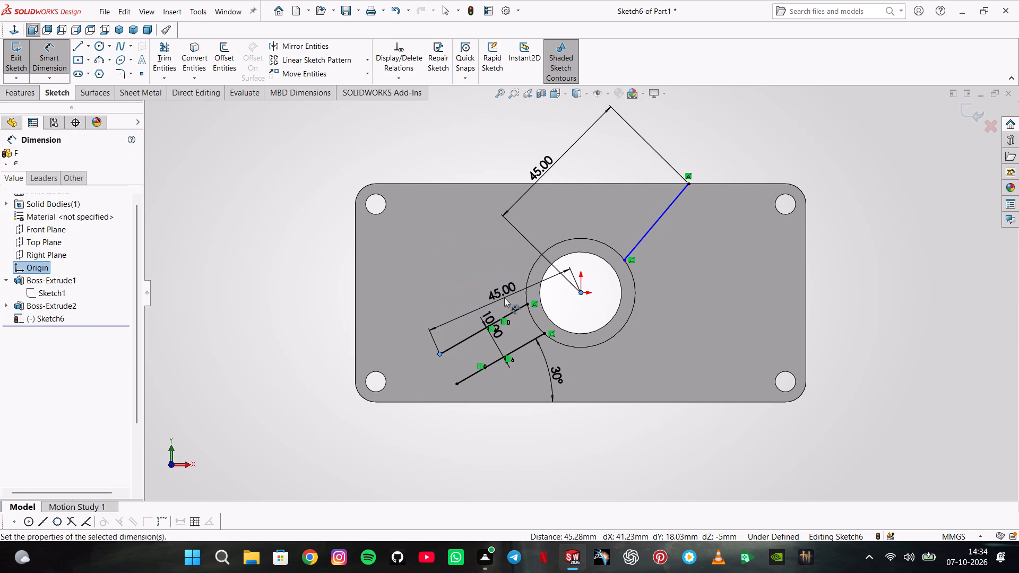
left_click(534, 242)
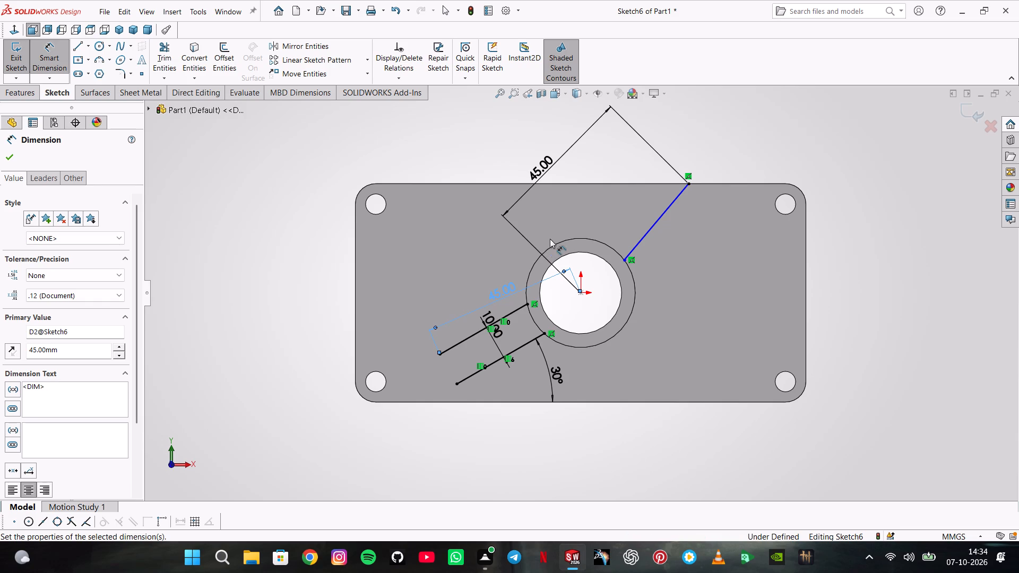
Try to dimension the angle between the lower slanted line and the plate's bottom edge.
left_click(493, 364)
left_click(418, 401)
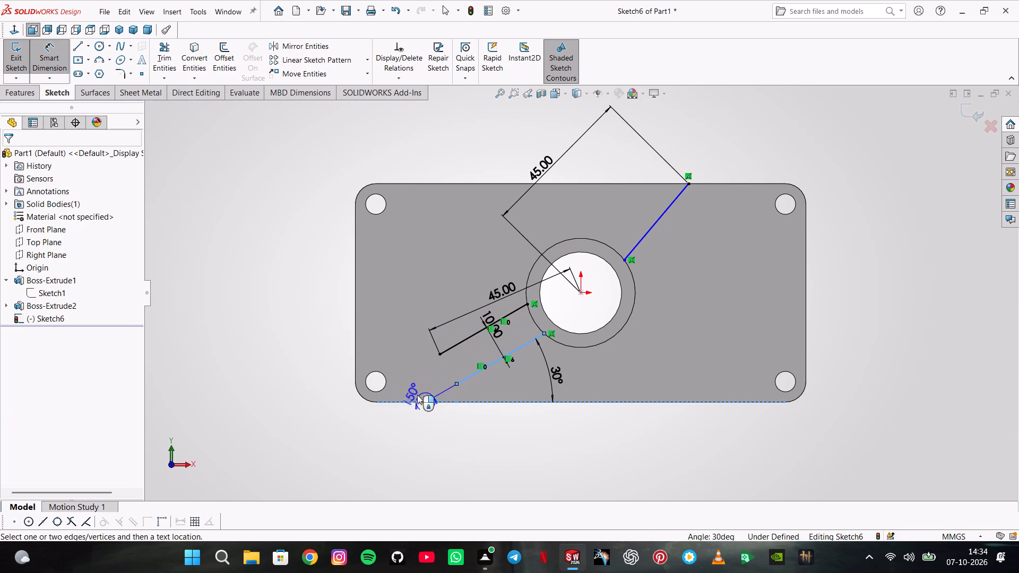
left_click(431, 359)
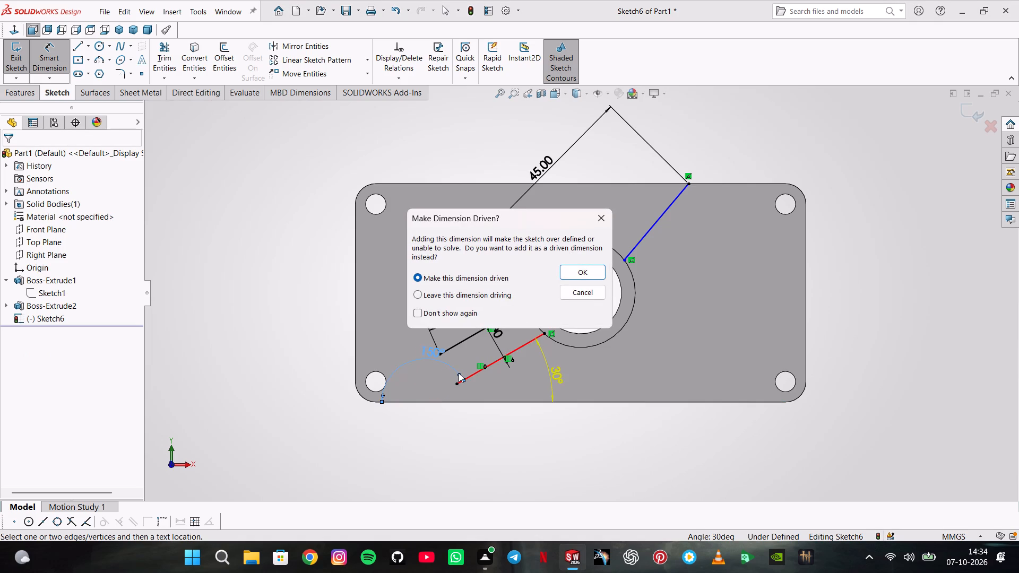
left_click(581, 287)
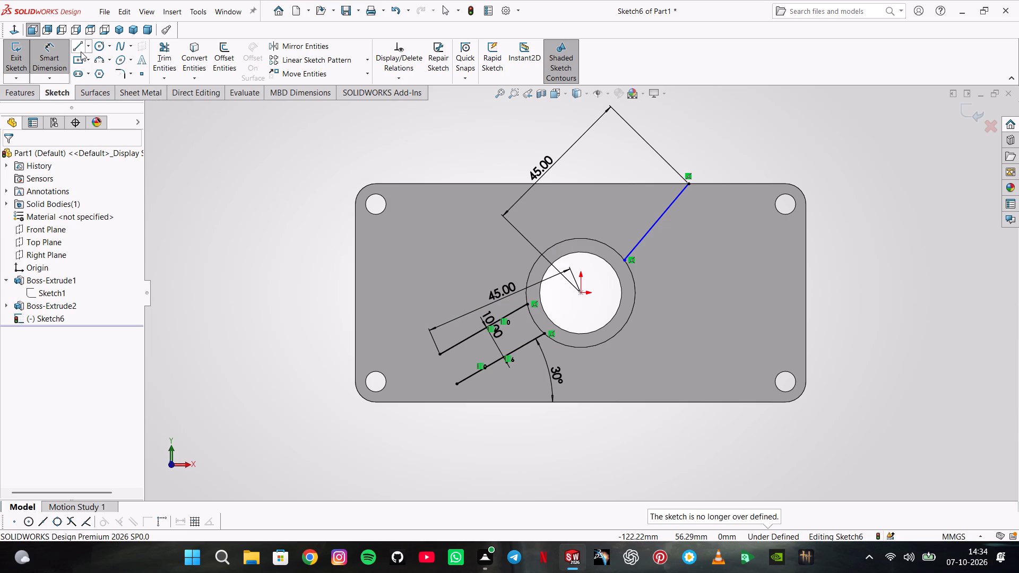
Sketch a slanted end line about 20.4 mm long just beyond the outer ends of the two parallel slanted lines.
left_click(81, 51)
left_click(410, 336)
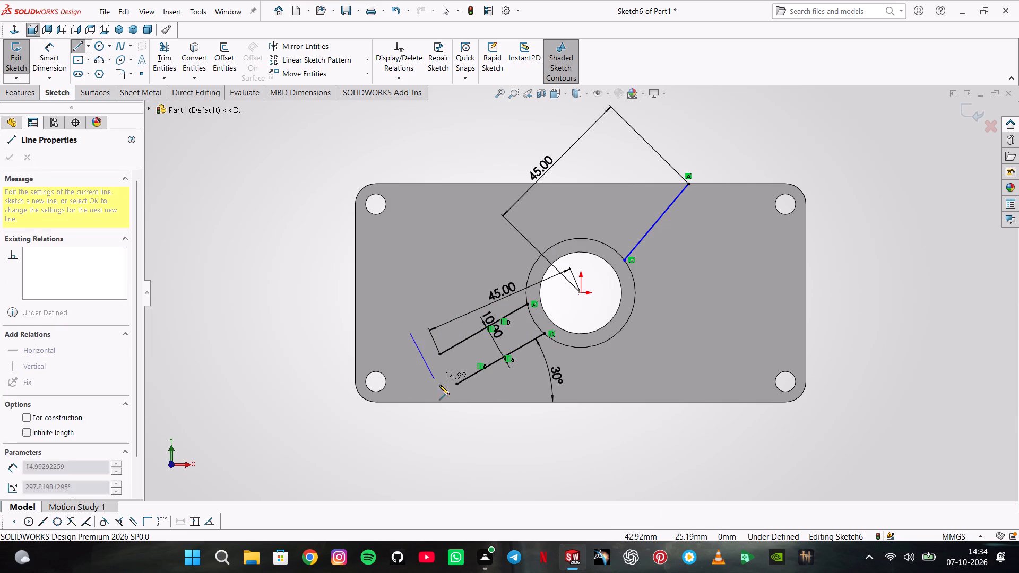
left_click(446, 393)
double_click(479, 393)
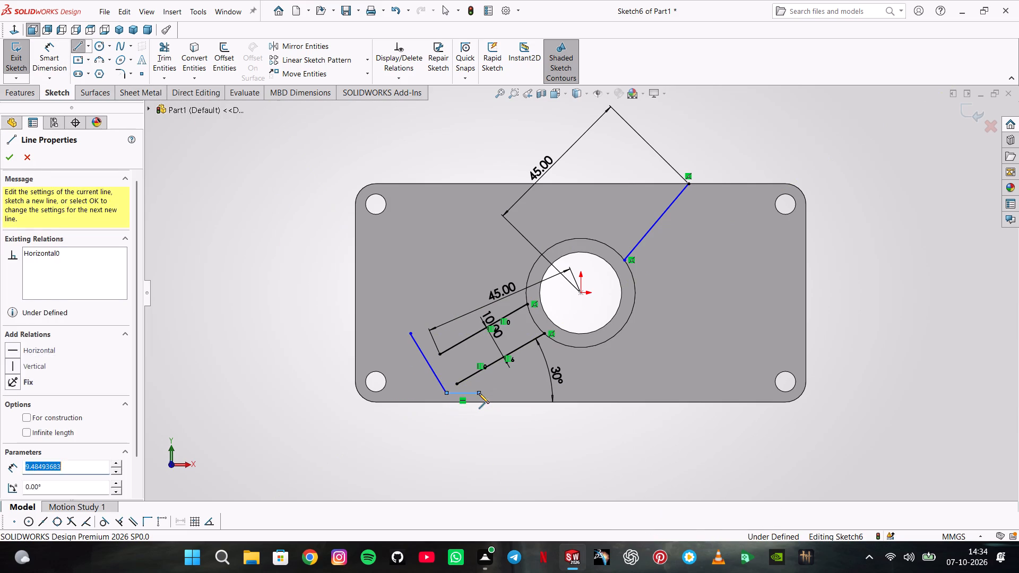
Dimension the distance from the origin to the slanted end line as 45 mm.
left_click(42, 61)
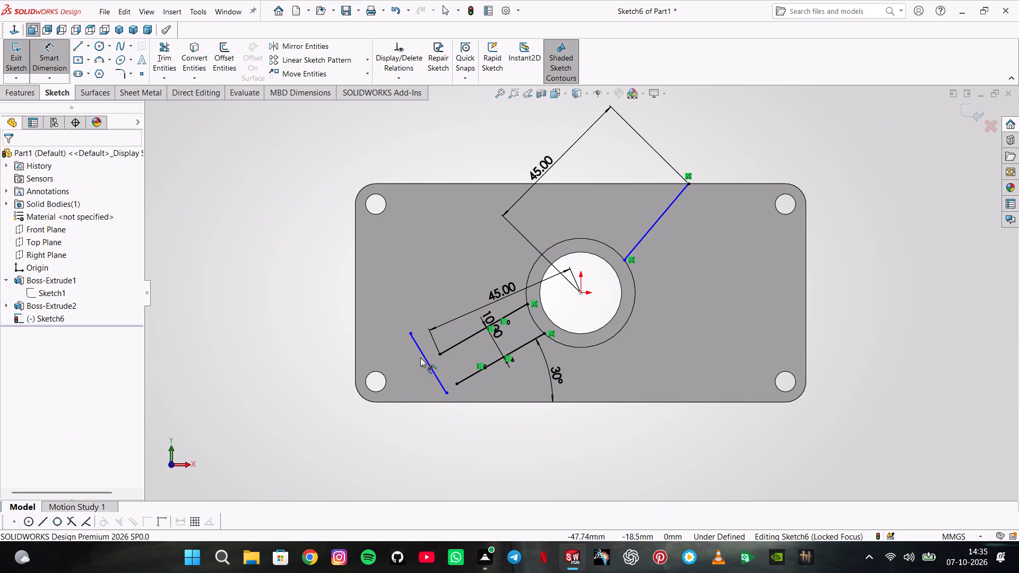
left_click(426, 358)
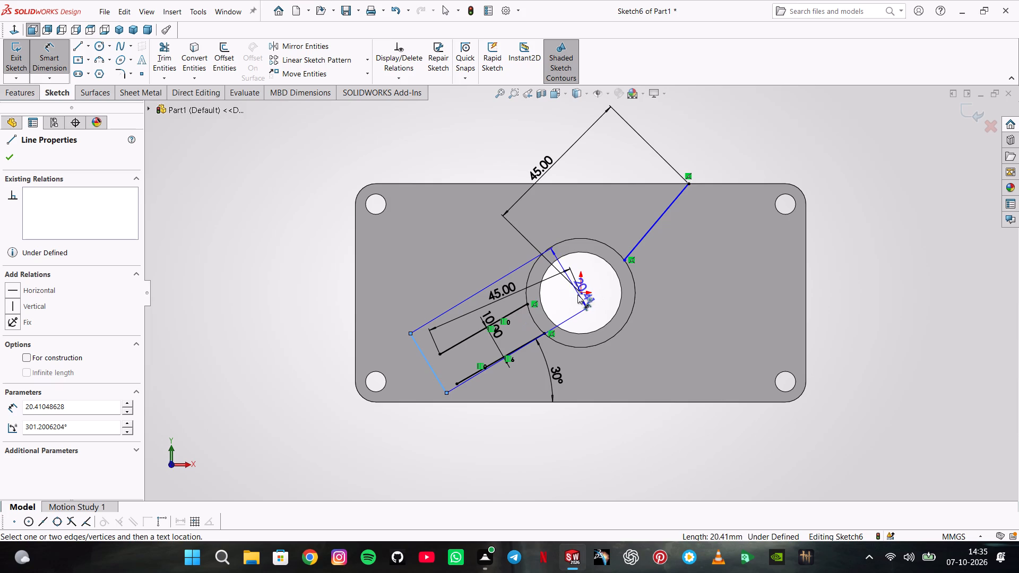
left_click(577, 293)
left_click(476, 231)
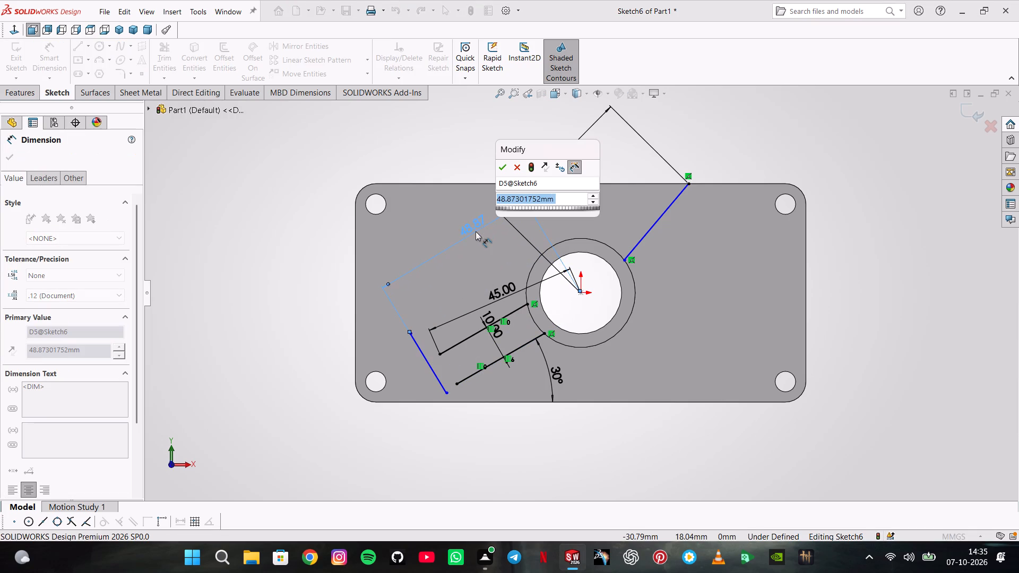
type("45")
key("Return")
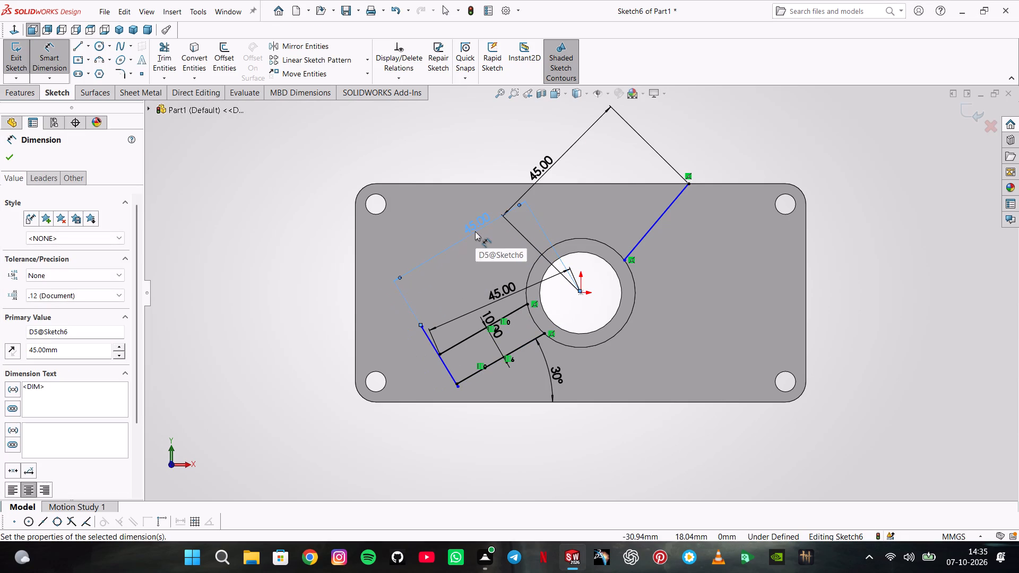
scroll(452, 336, "down", 6)
key("Escape")
key("Escape")
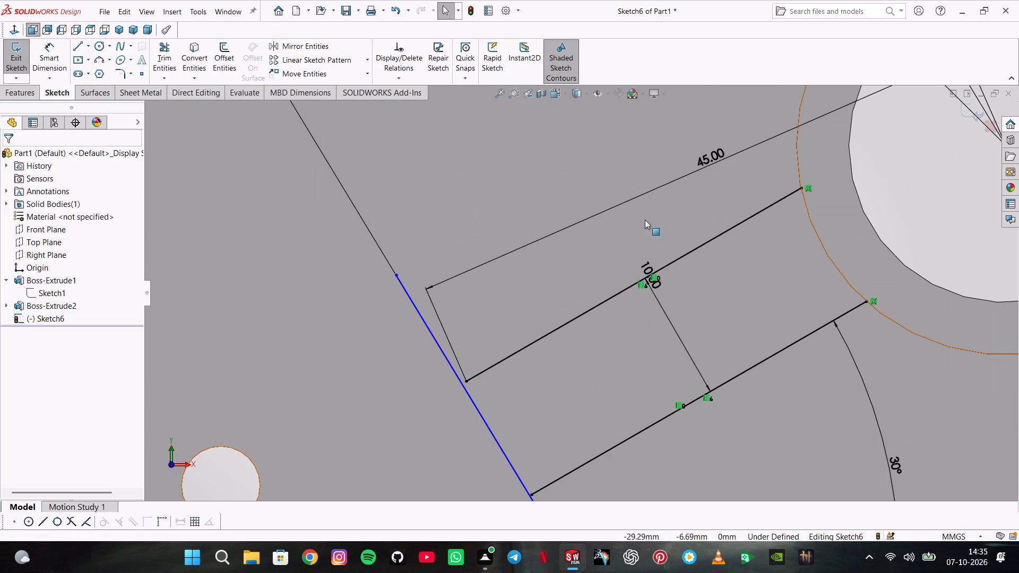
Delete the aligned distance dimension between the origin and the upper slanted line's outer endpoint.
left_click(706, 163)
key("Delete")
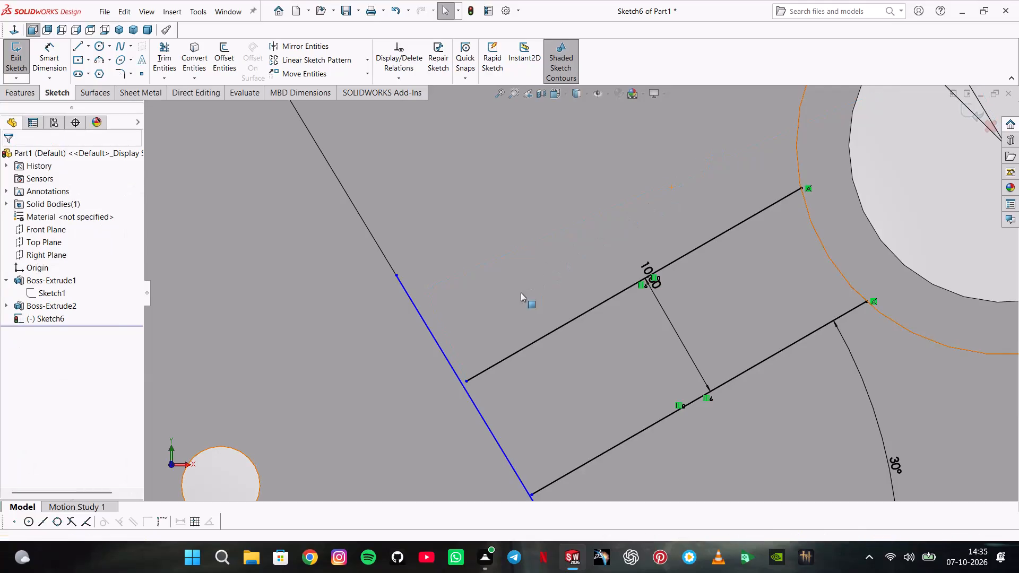
Make the outer endpoints of both parallel slanted lines coincident with the end line.
left_click(468, 380)
left_click(463, 390, "ctrl")
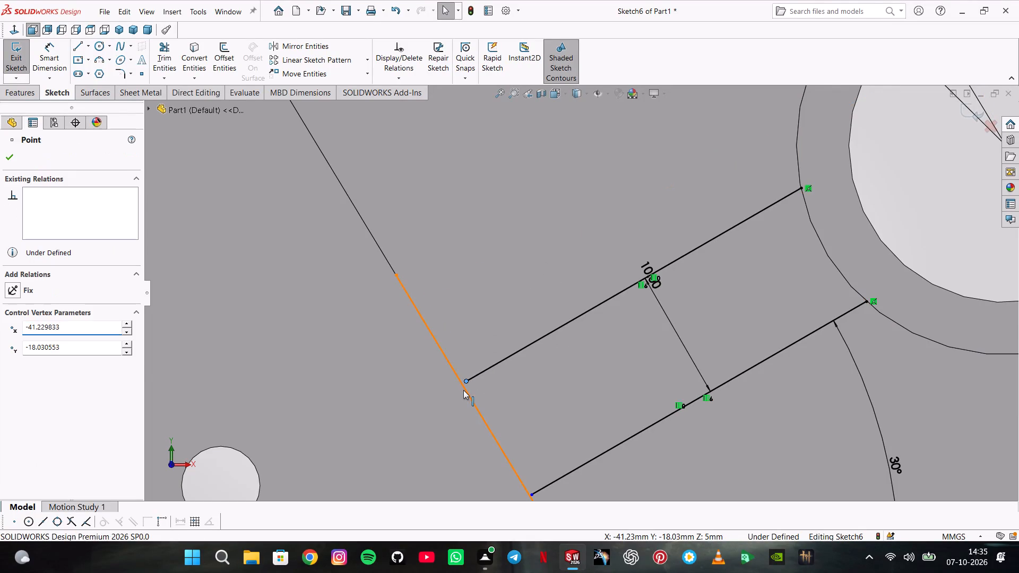
left_click(511, 342)
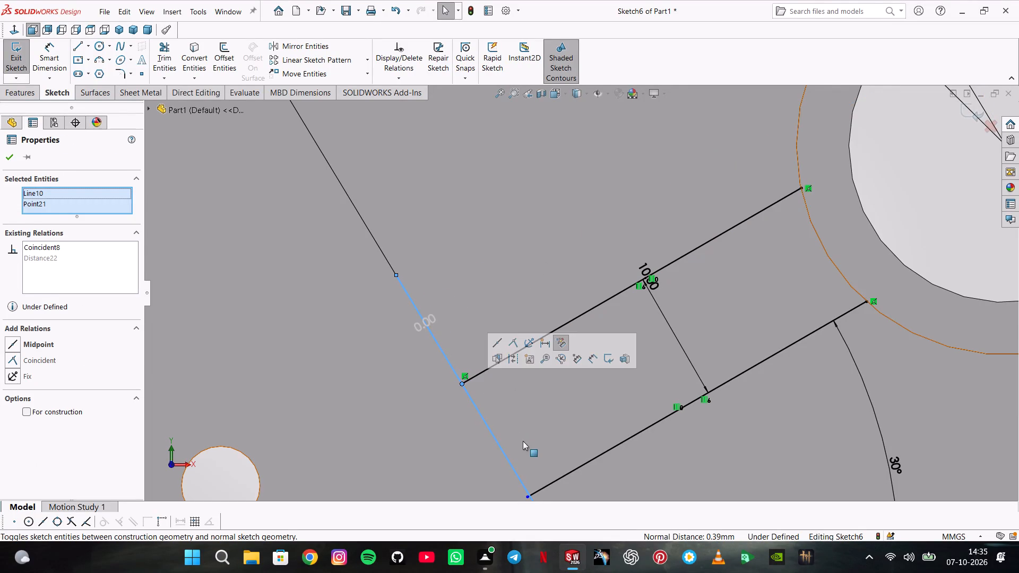
key("Escape")
left_click(528, 496, "ctrl")
left_click(528, 488, "ctrl")
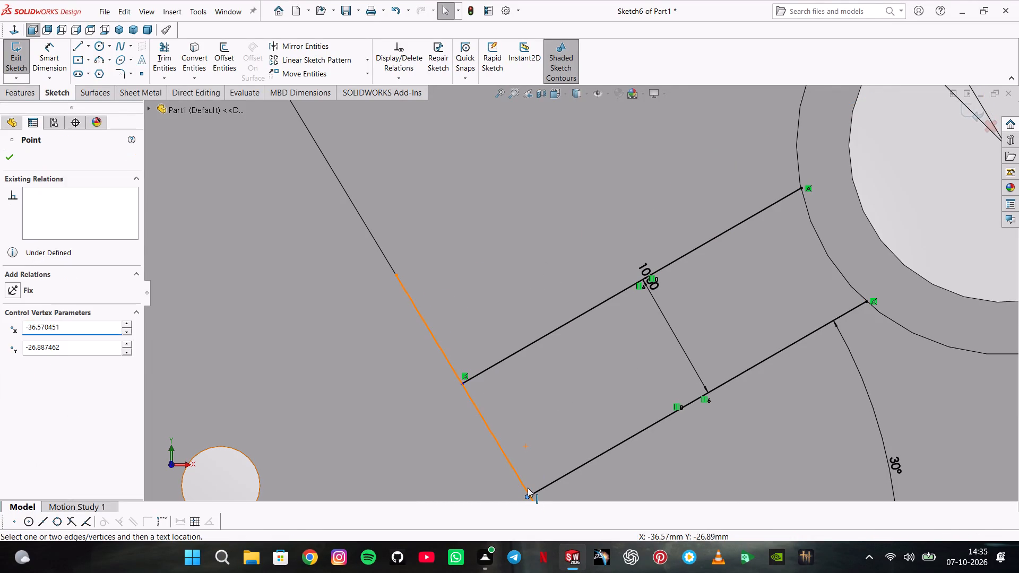
left_click(572, 436)
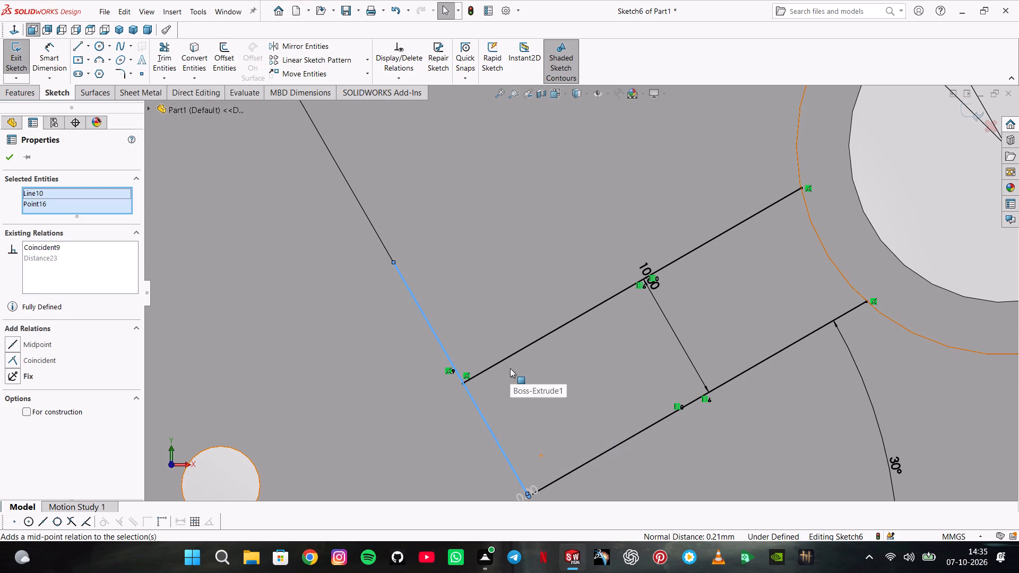
key("Escape")
key("Escape")
Trim away the part of the end line that extends beyond the upper slanted line.
left_click(161, 67)
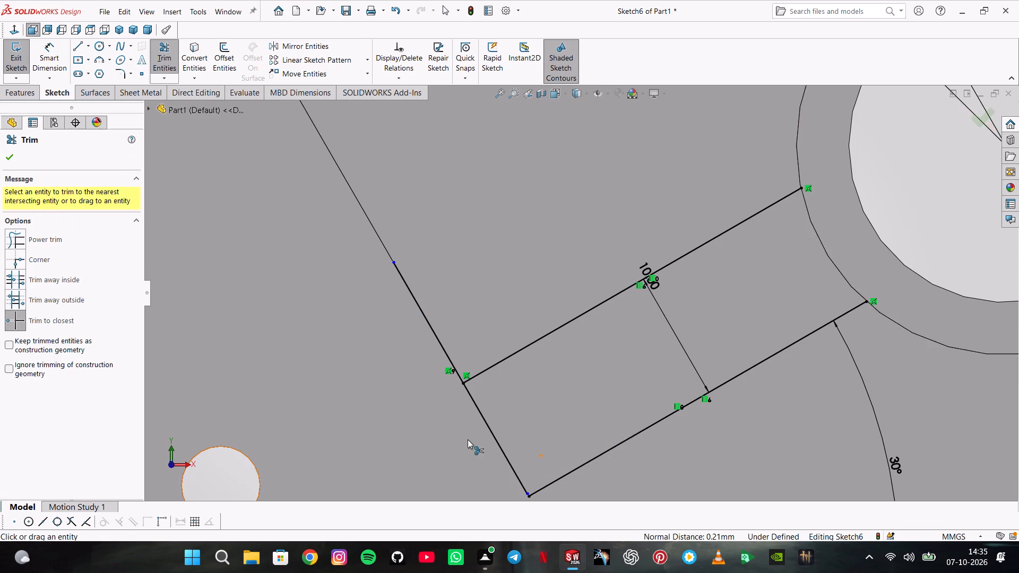
scroll(468, 439, "up", 2)
left_click(482, 326)
scroll(573, 495, "down", 5)
scroll(520, 327, "down", 5)
key("Escape")
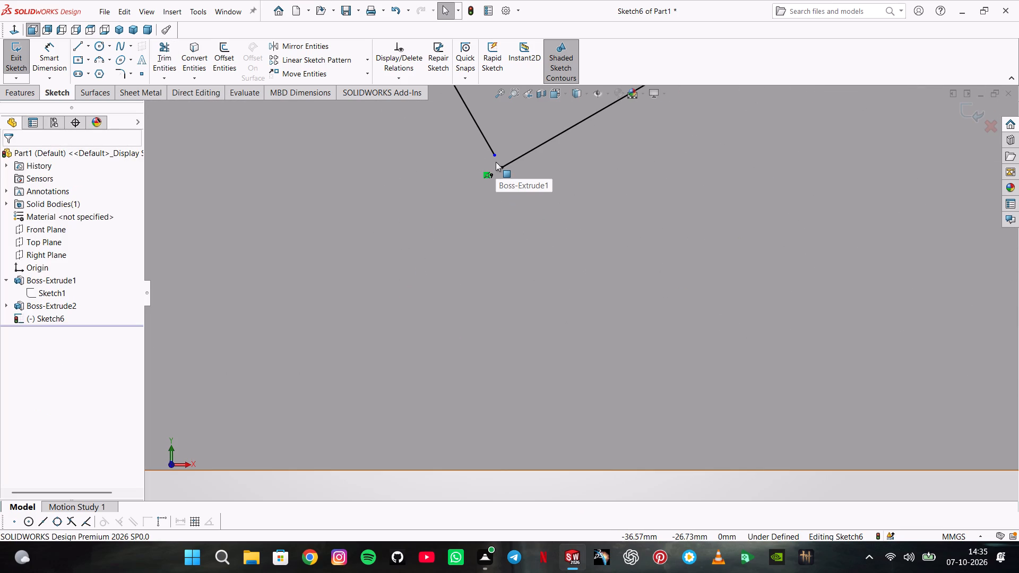
Make the end line's lower endpoint coincident with the lower slanted line's outer endpoint.
left_click(496, 156)
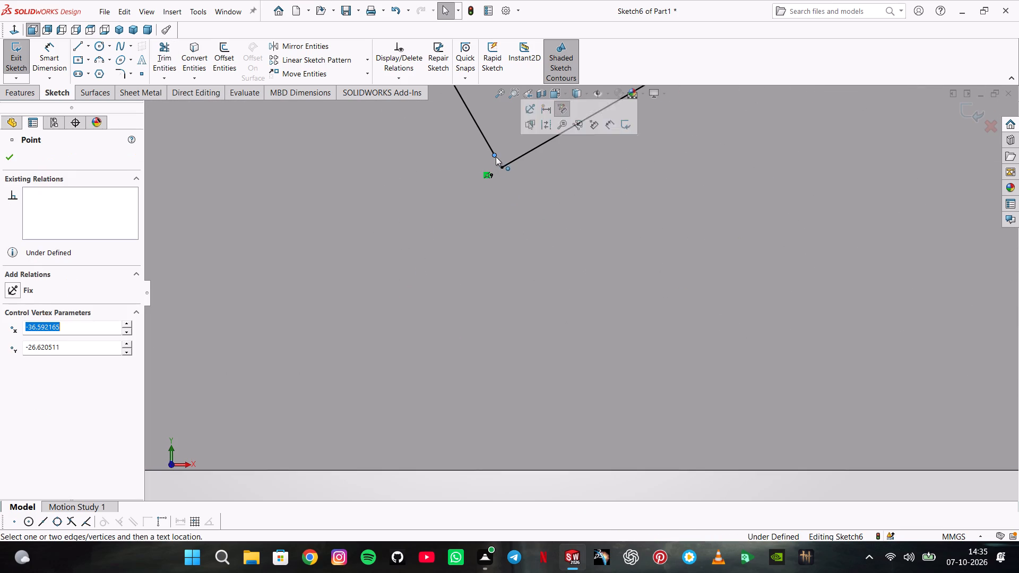
left_click(500, 166, "ctrl")
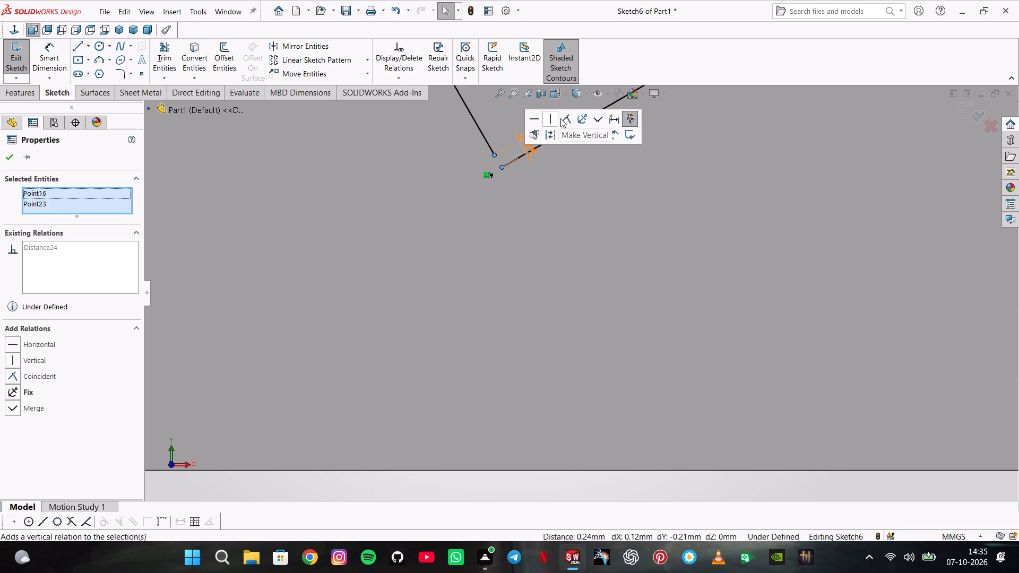
left_click(562, 118)
left_click(559, 201)
key("Escape")
Set the distance between the two parallel slanted lines to 9 mm.
scroll(564, 202, "up", 11)
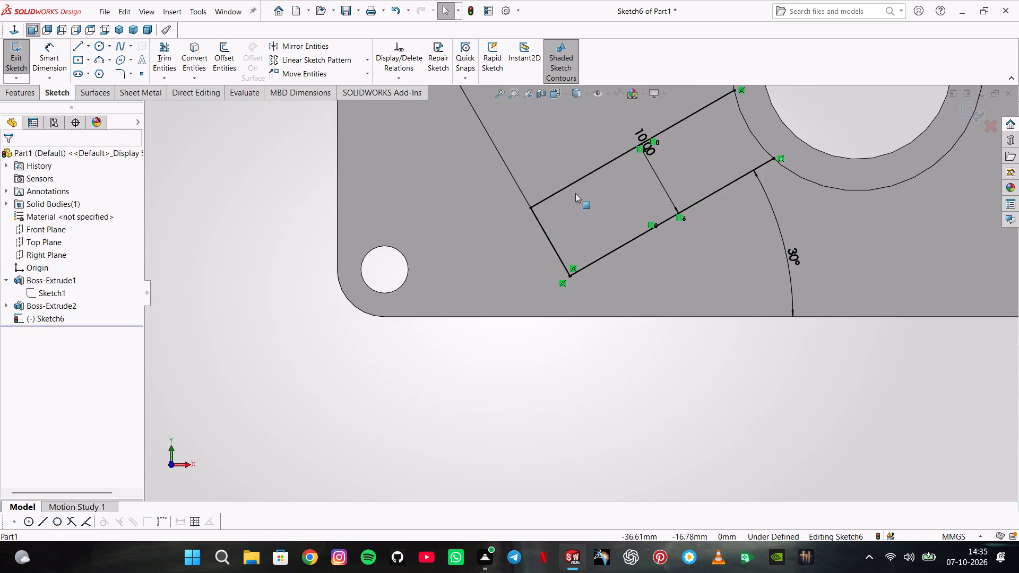
scroll(703, 158, "up", 2)
scroll(783, 146, "up", 1)
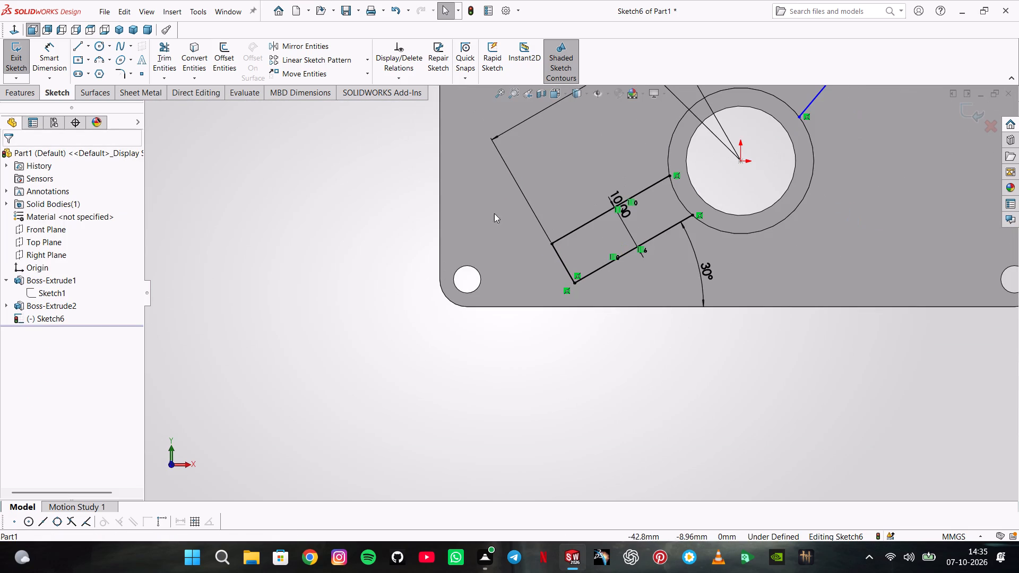
double_click(621, 195)
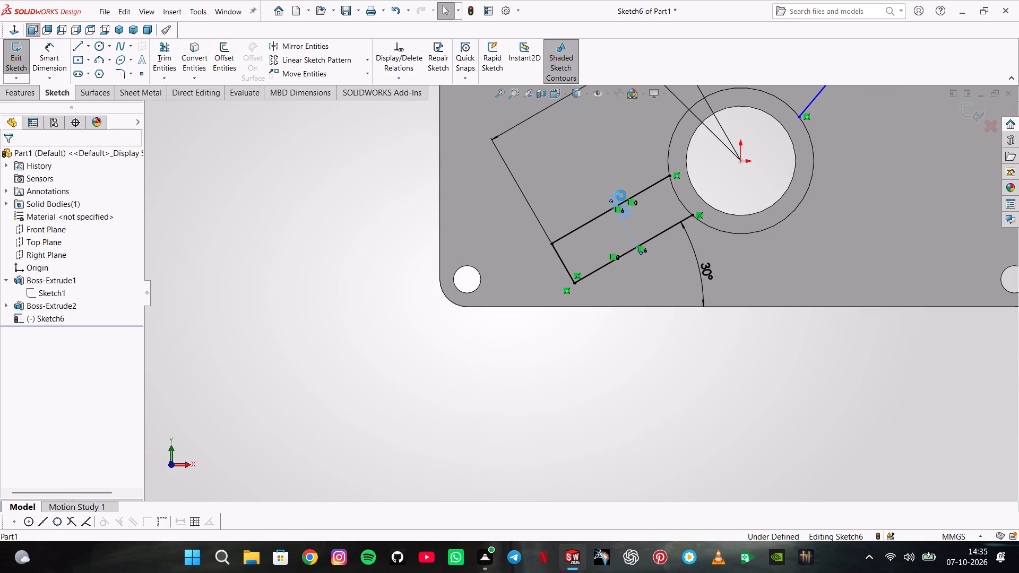
key("9")
key("Return")
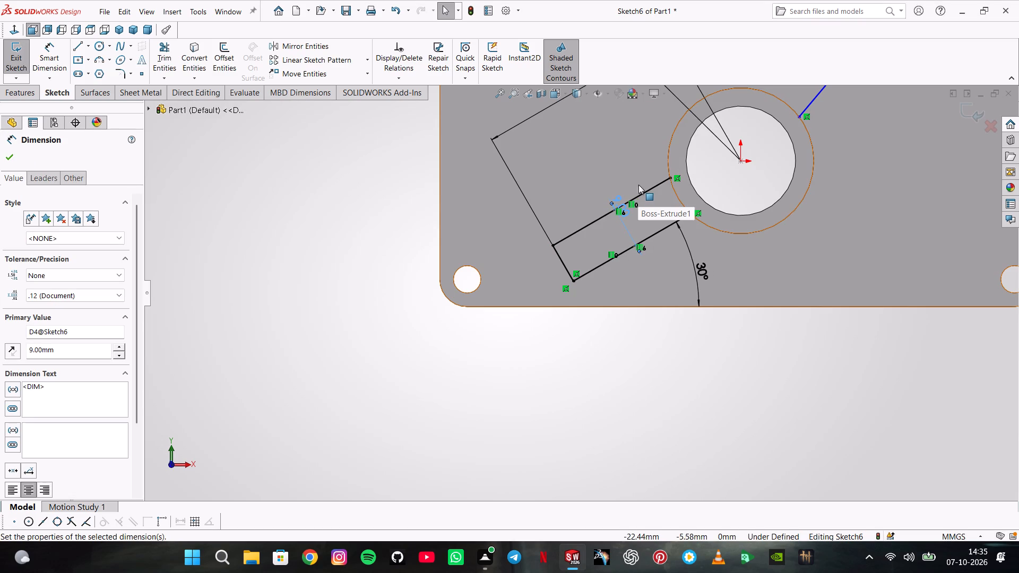
Delete the separate slanted line between the boss and the plate's top edge, together with its associated dimension.
scroll(762, 103, "up", 3)
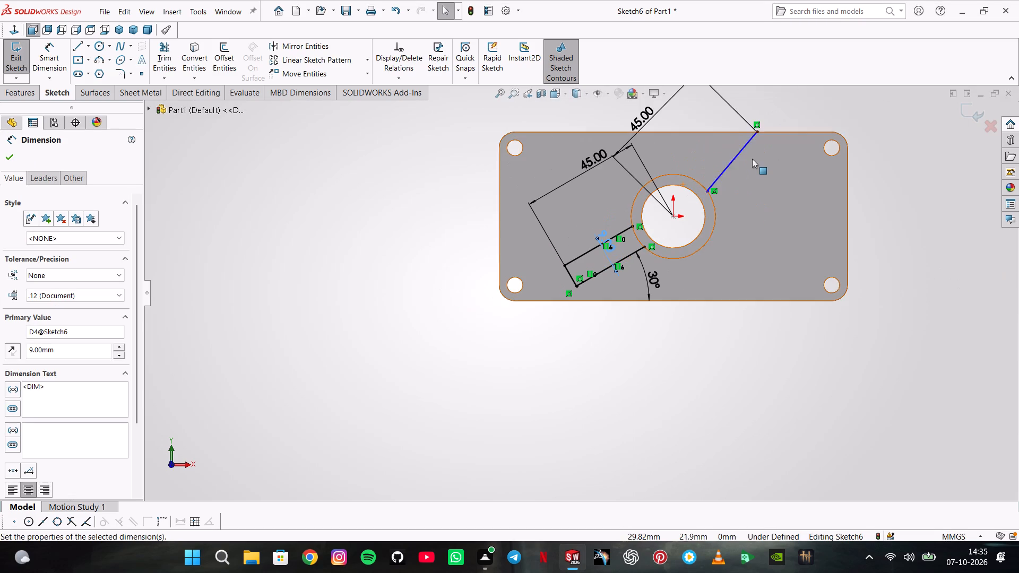
left_click(742, 146)
key("Delete")
key("BackSpace")
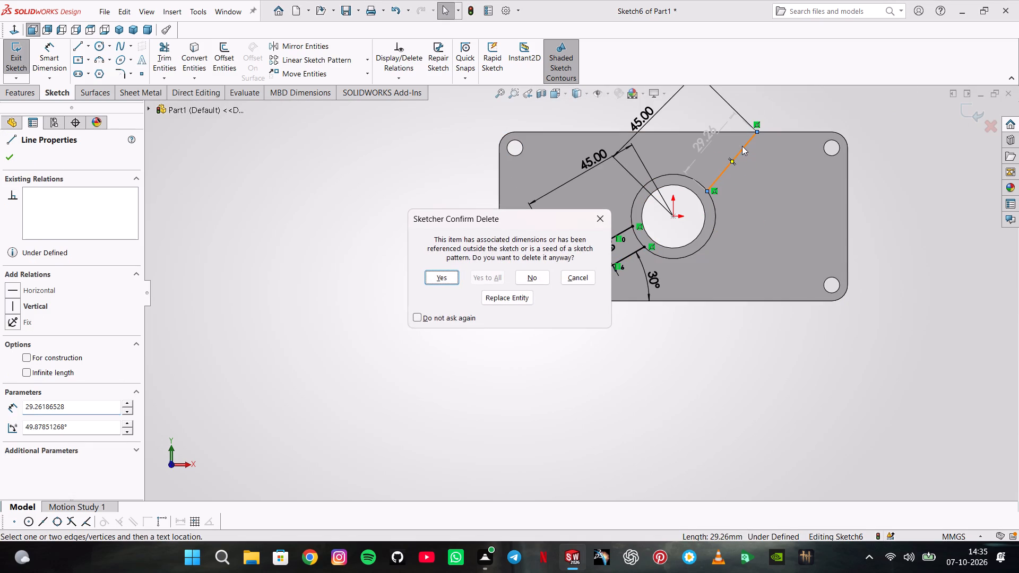
key("Return")
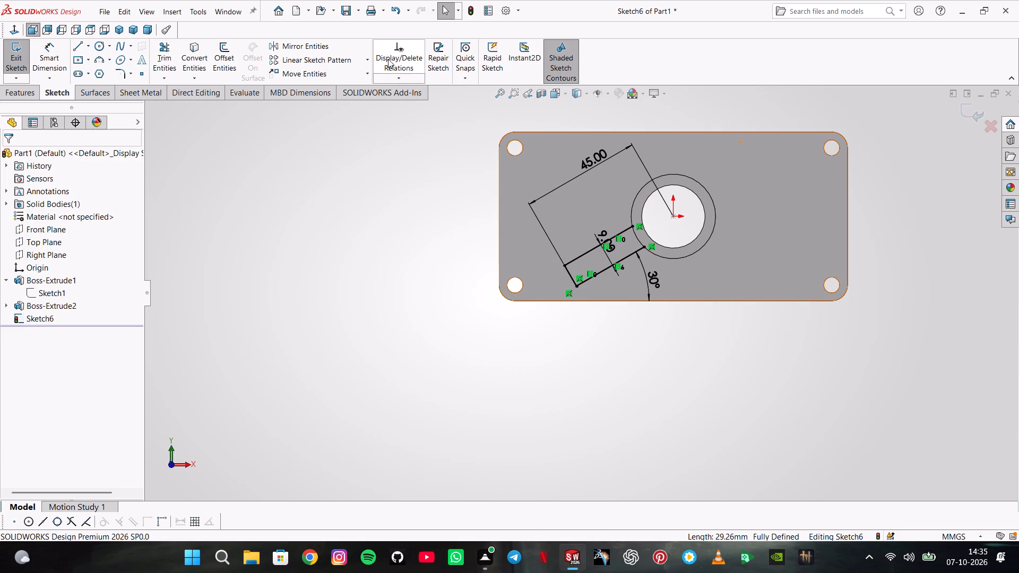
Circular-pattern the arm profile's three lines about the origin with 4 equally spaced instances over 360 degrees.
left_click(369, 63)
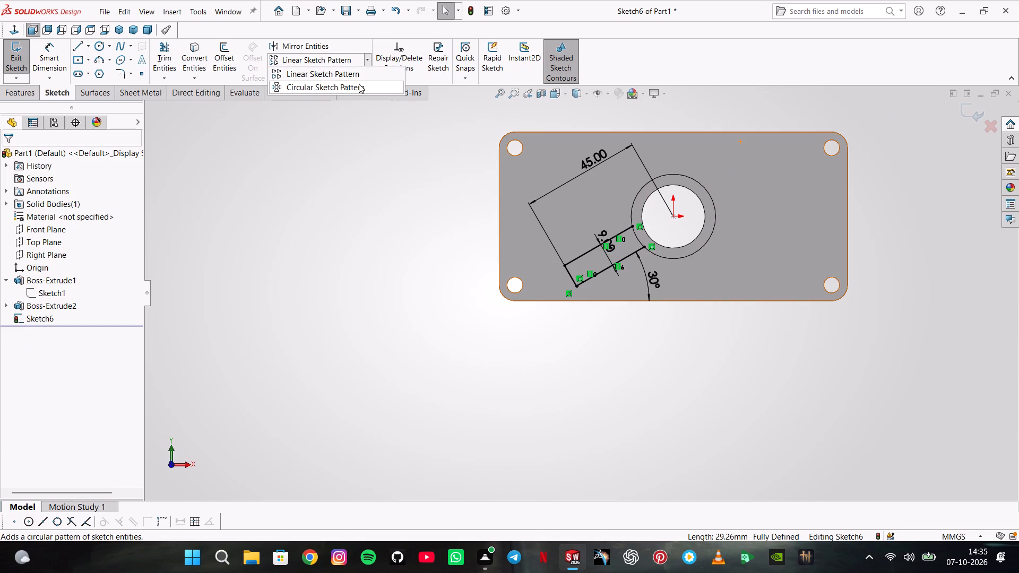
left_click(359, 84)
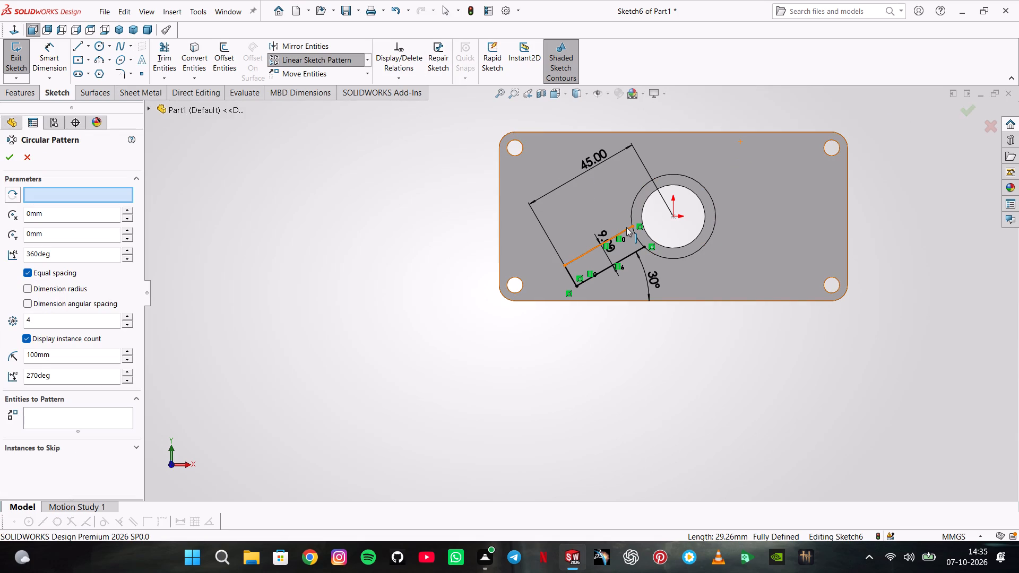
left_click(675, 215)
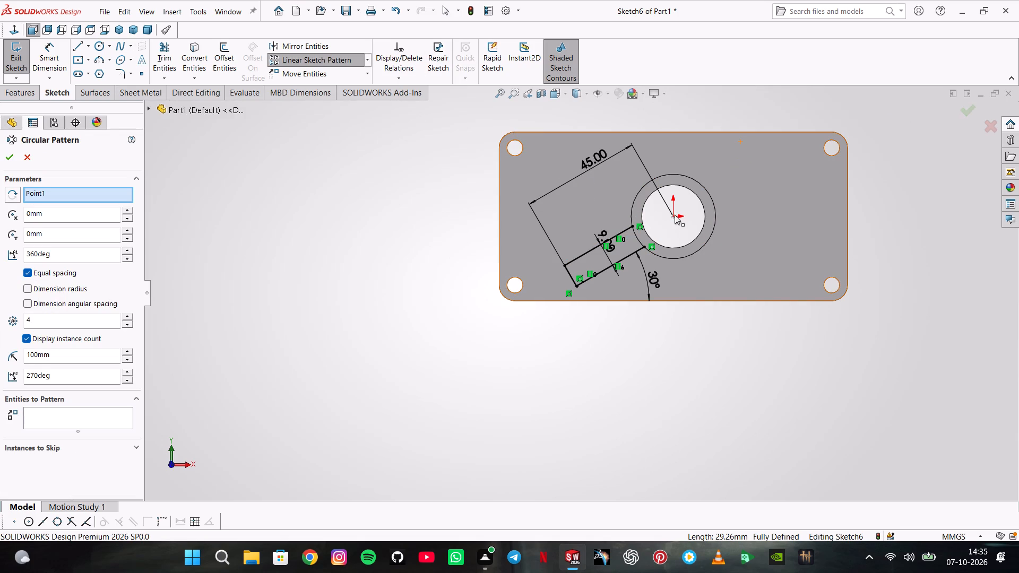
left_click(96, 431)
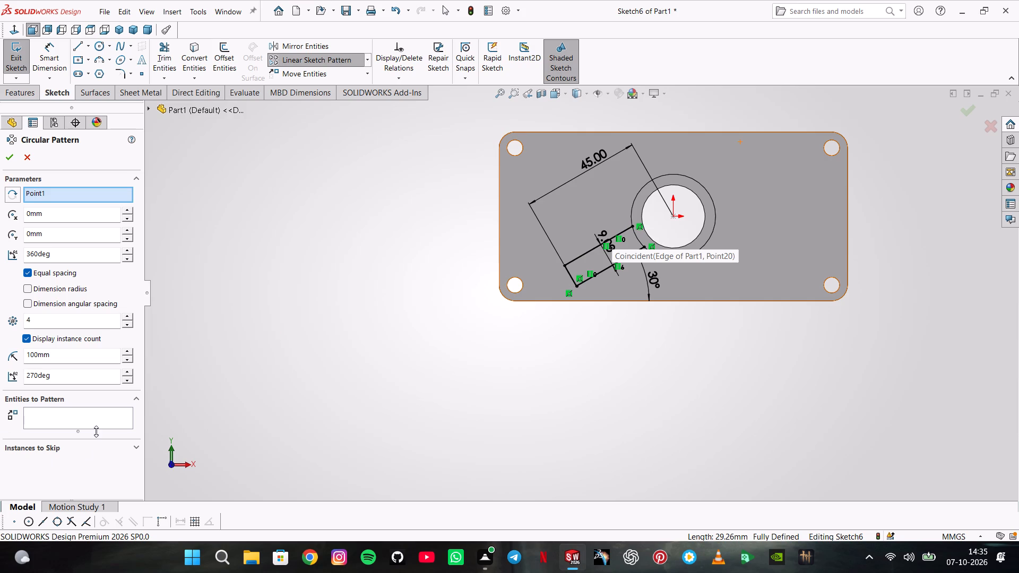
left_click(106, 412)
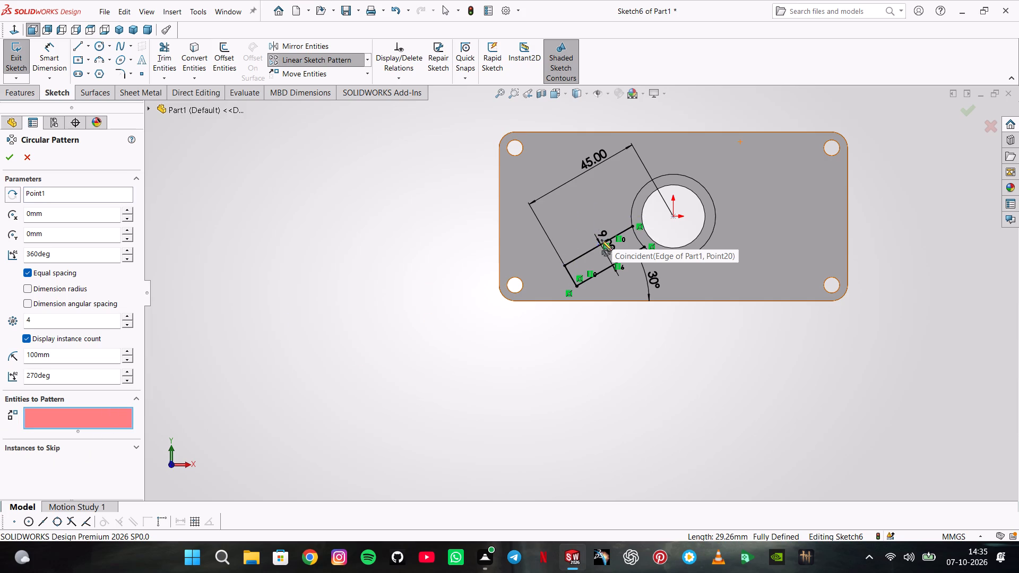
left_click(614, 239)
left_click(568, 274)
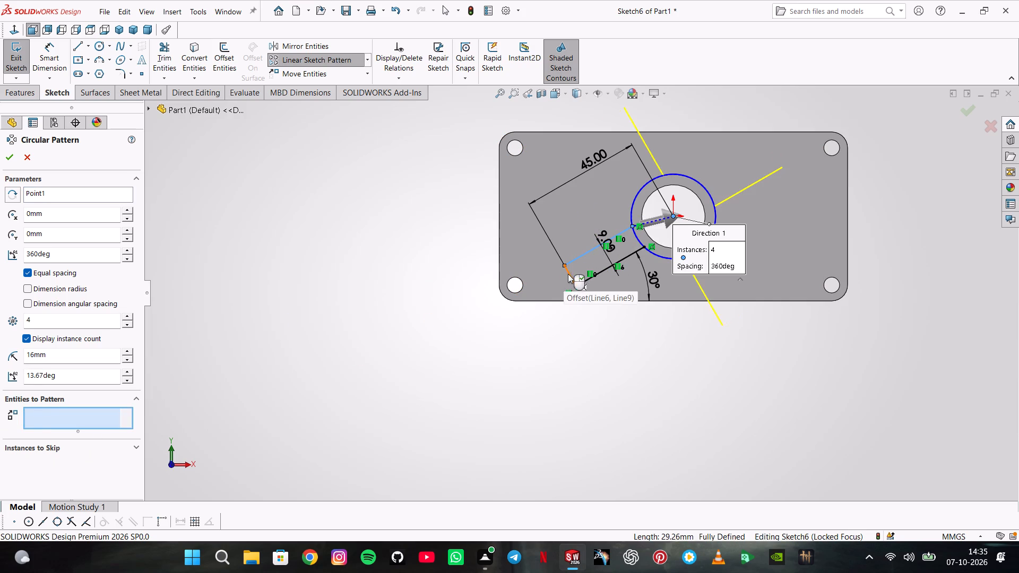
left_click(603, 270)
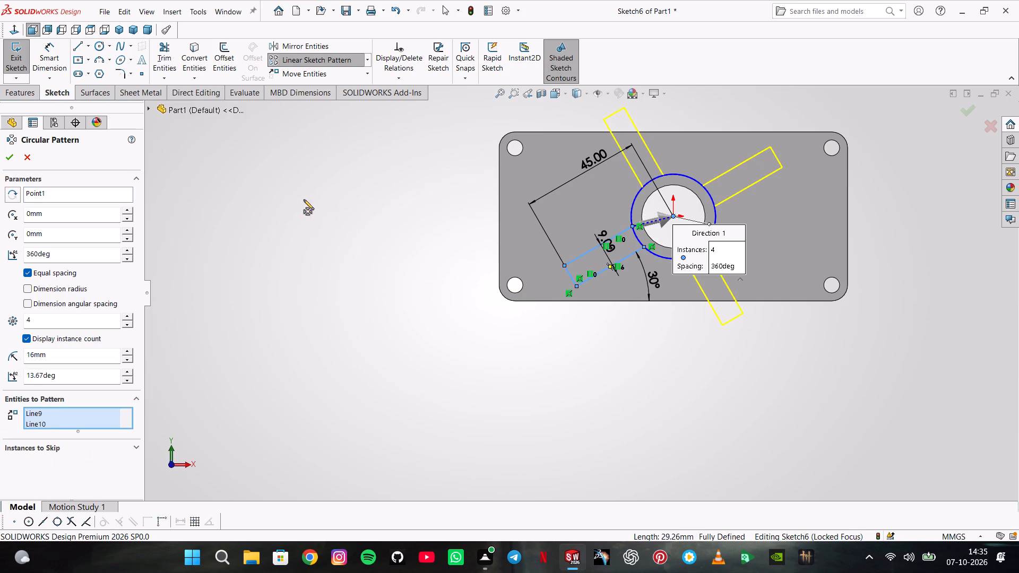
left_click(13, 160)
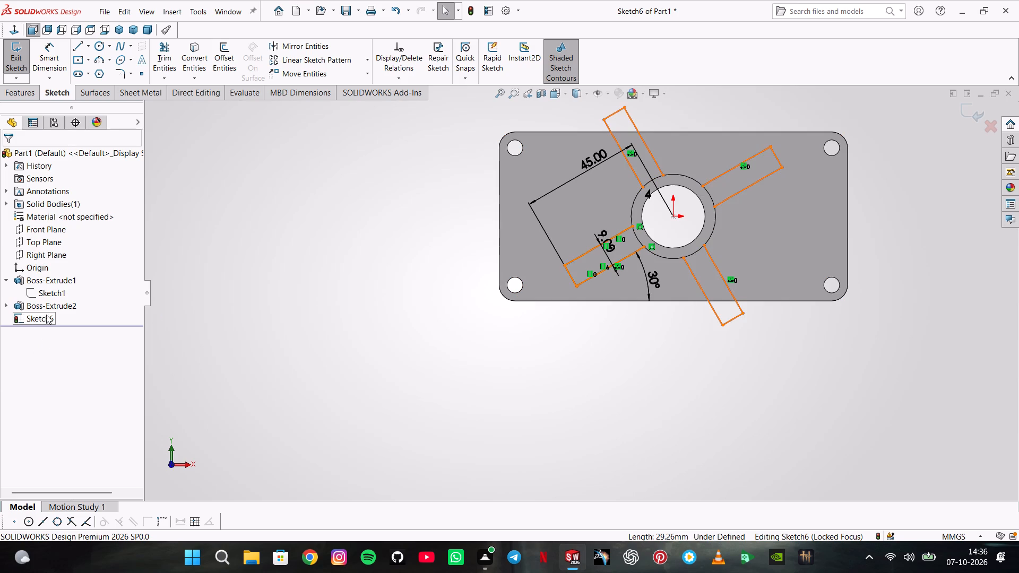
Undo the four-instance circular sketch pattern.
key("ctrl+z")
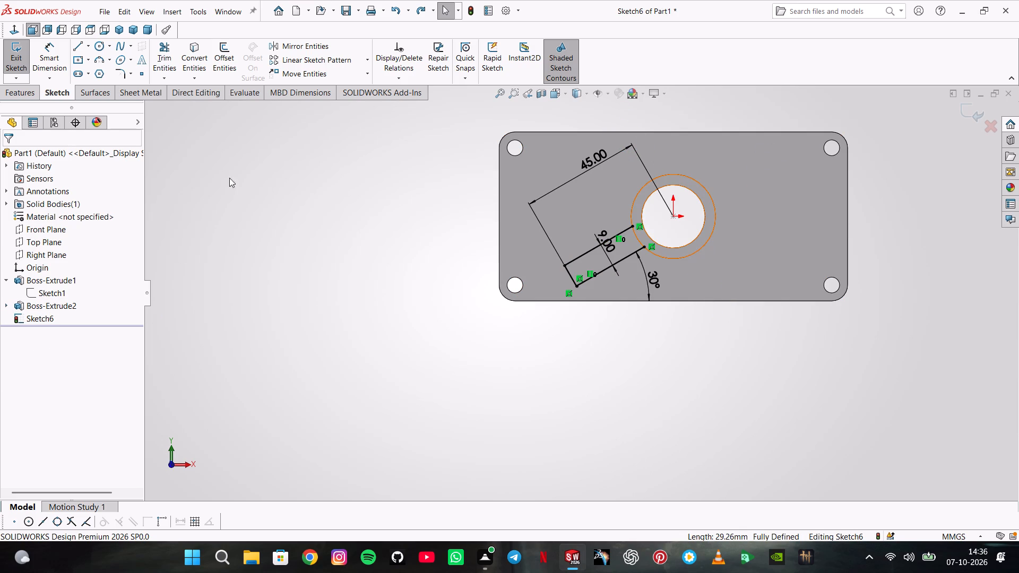
Circular-pattern the arm profile's three lines about the boss centre with 2 equally spaced instances over 360 degrees.
left_click(367, 63)
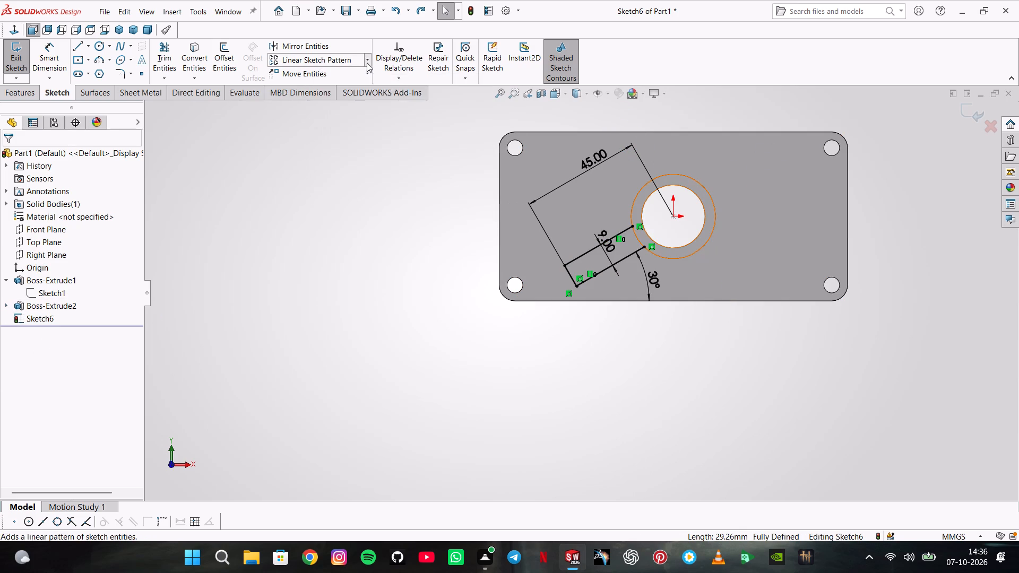
left_click(364, 90)
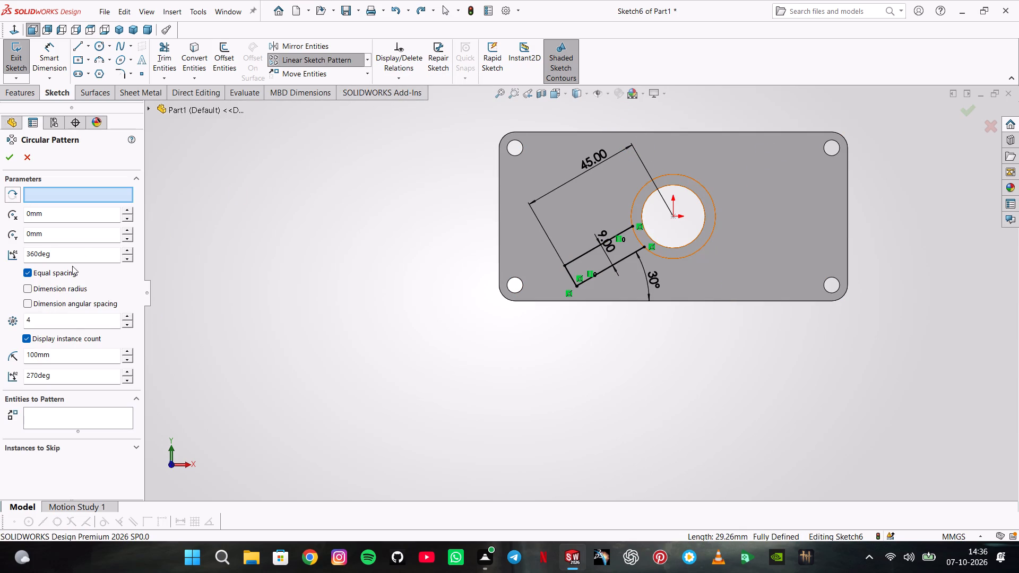
double_click(71, 314)
key("2")
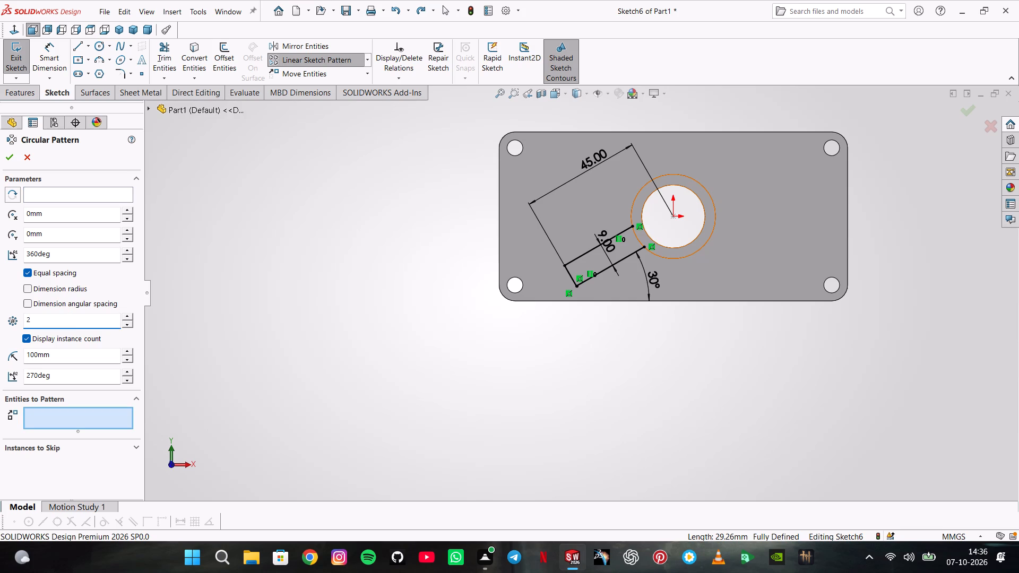
key("Return")
left_click(580, 258)
left_click(573, 283)
left_click(601, 276)
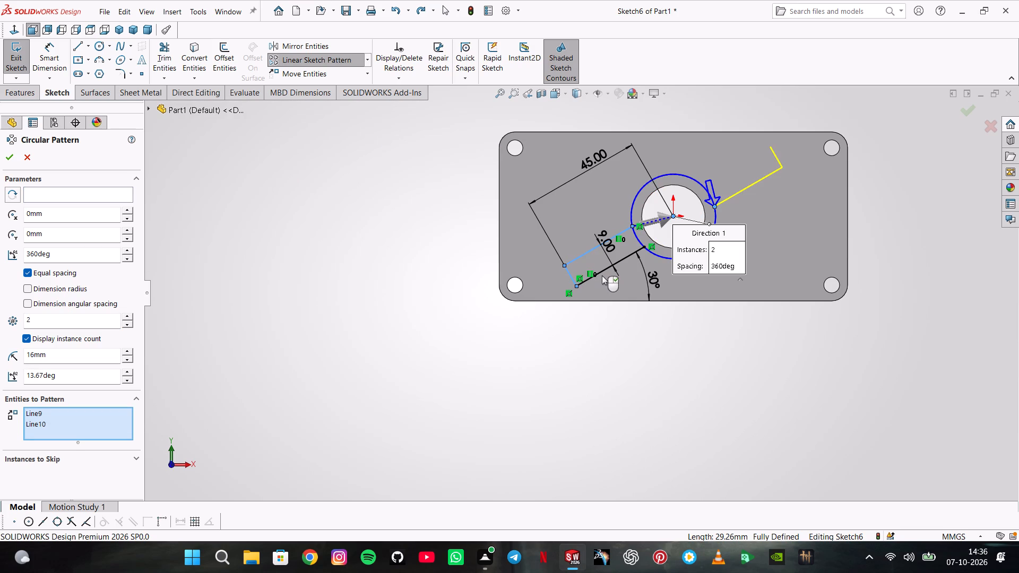
left_click(602, 273)
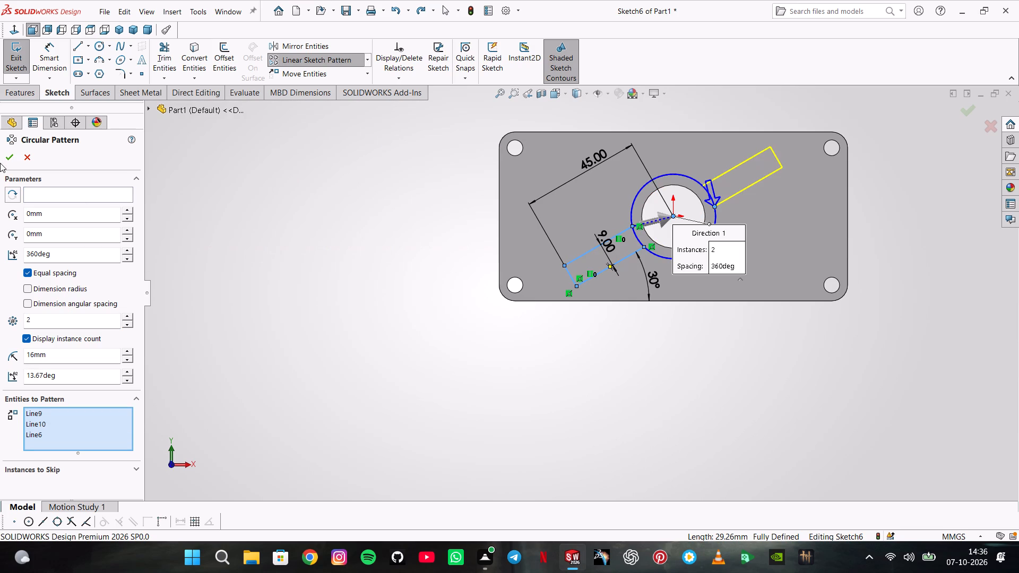
left_click(10, 161)
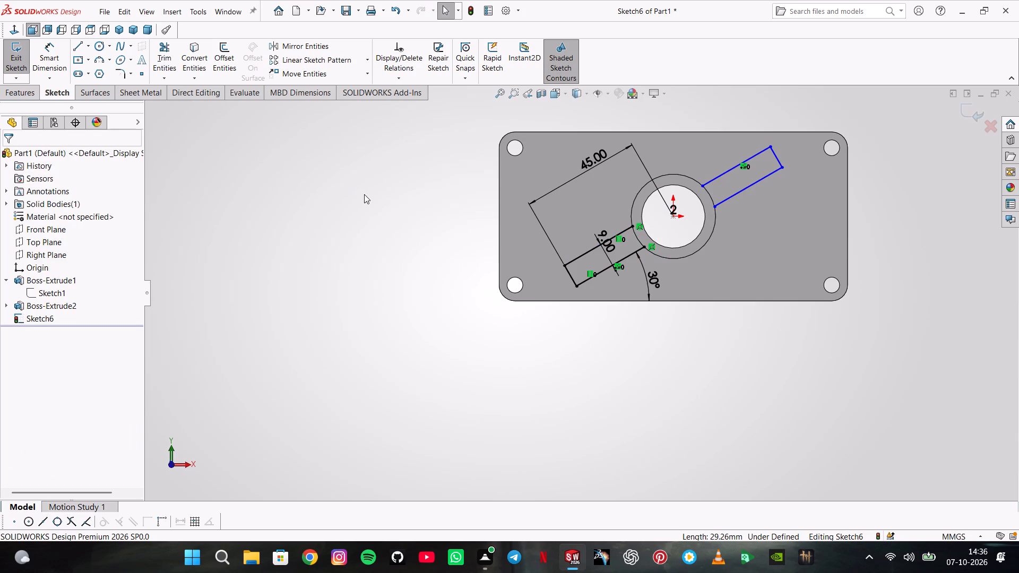
Sketch a vertical centerline about 49 mm long from the origin down past the plate's lower edge.
scroll(152, 214, "up", 1)
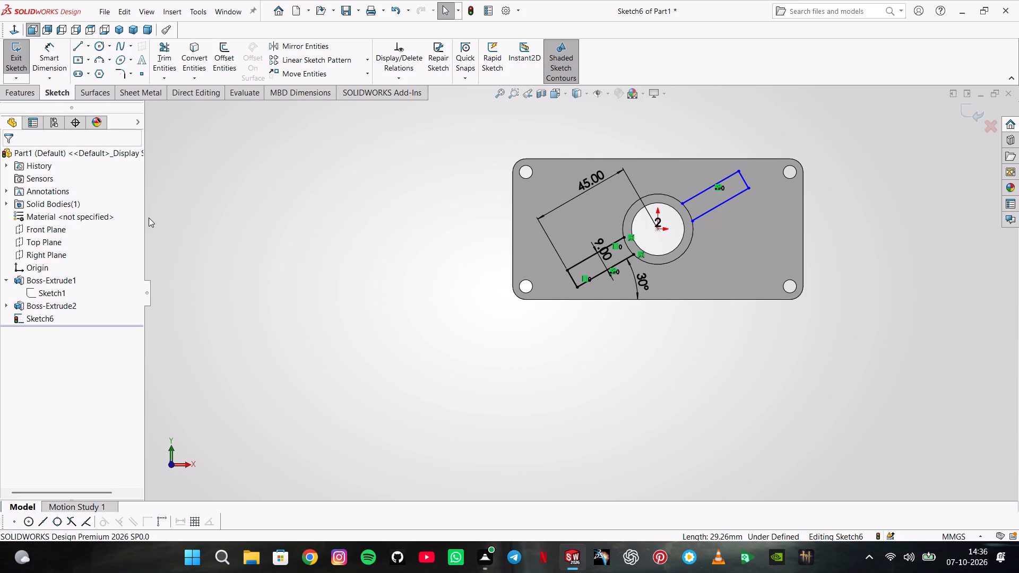
left_click(90, 48)
left_click(97, 72)
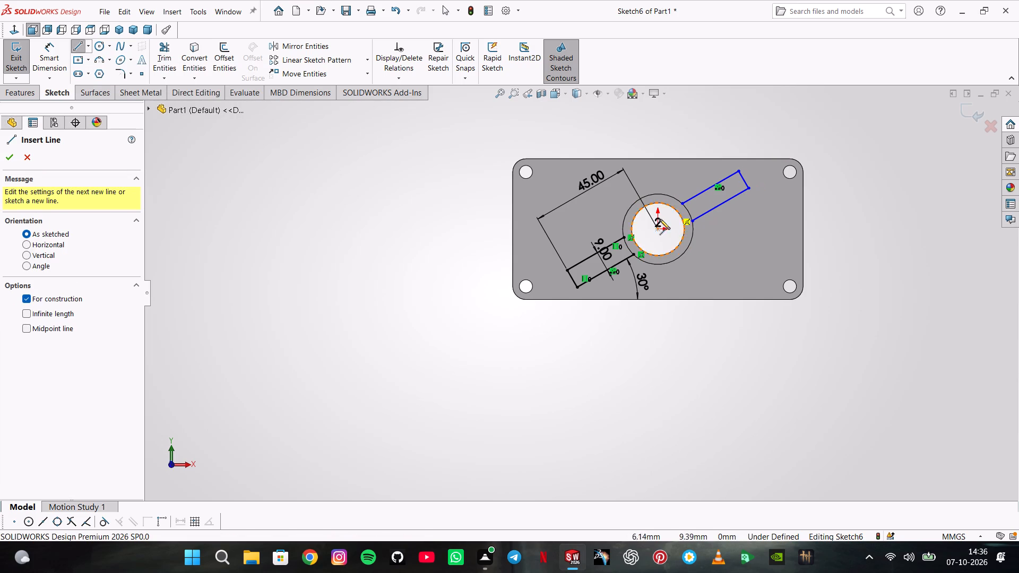
left_click(660, 230)
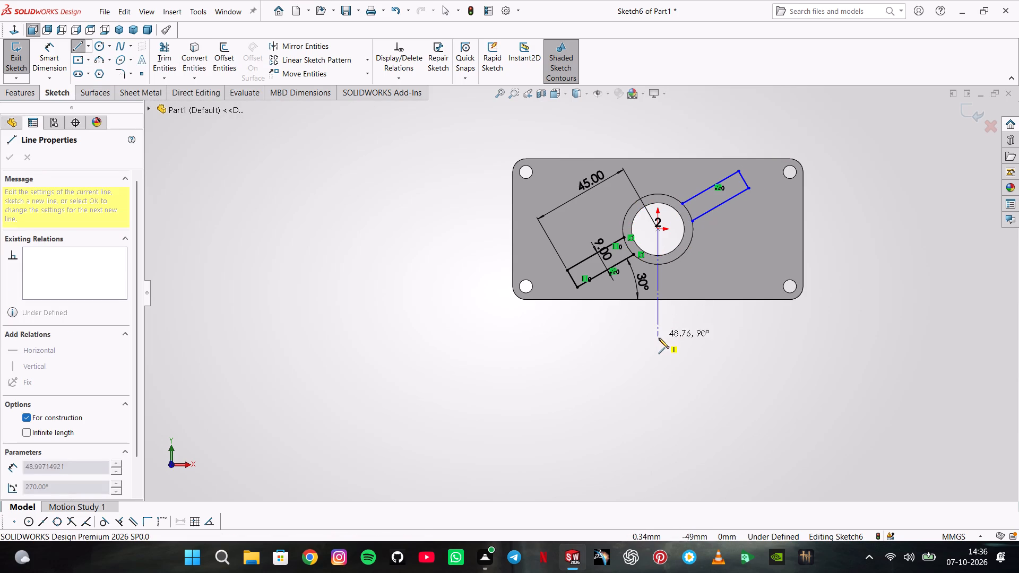
left_click(659, 341)
double_click(666, 337)
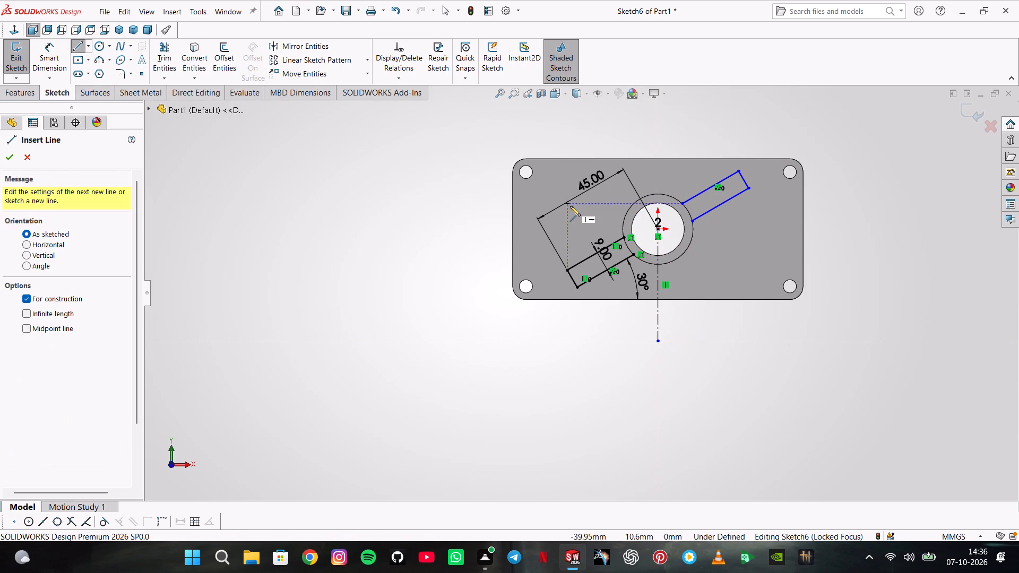
key("Escape")
Mirror the lower-left arm's three lines about the vertical centerline, keeping the original.
left_click_drag(597, 227, 576, 290)
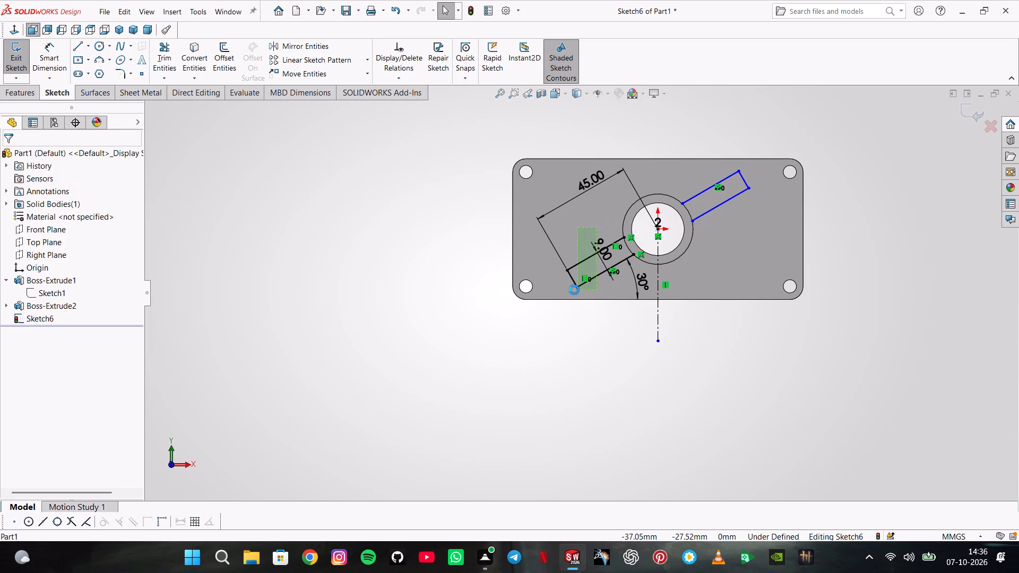
left_click(351, 63)
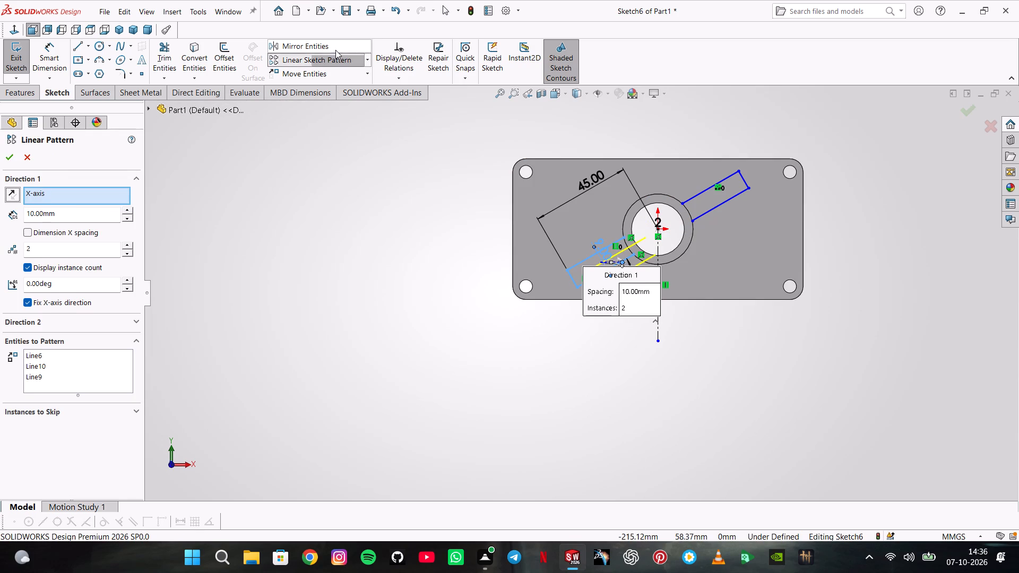
left_click(335, 50)
left_click(113, 329)
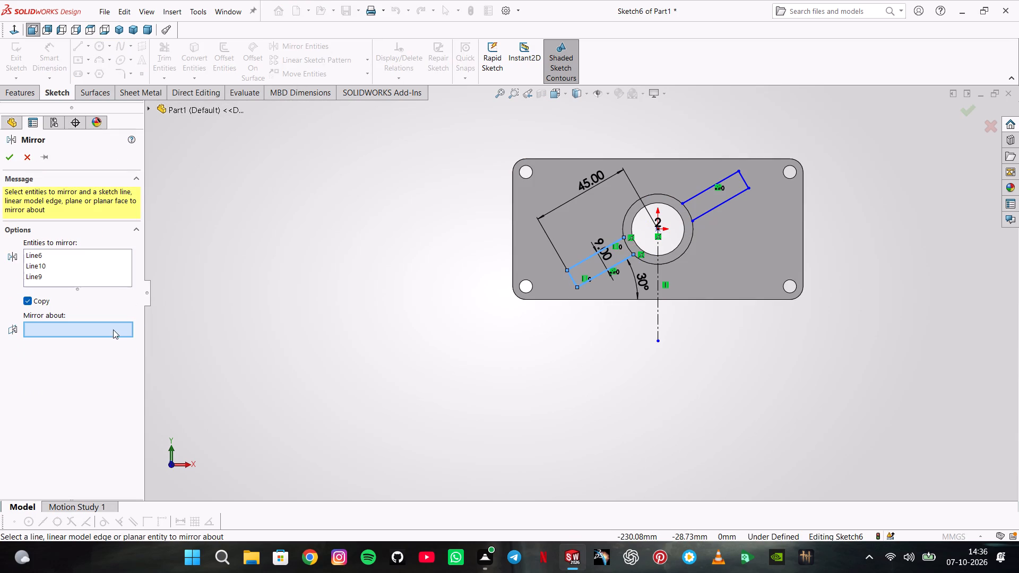
left_click(657, 247)
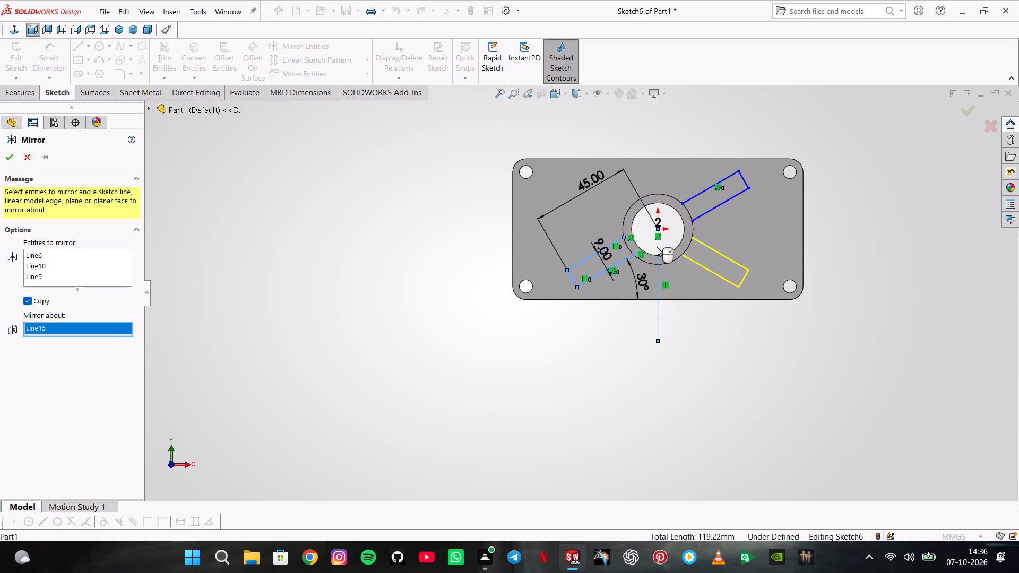
left_click(16, 164)
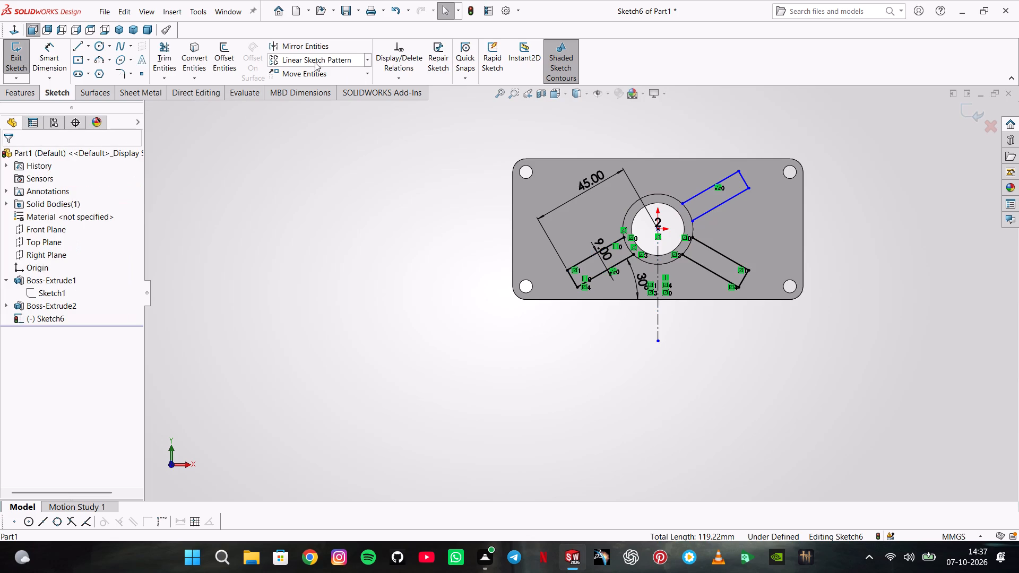
Circular-pattern the mirrored lower-right arm's three lines about the boss centre with 2 equally spaced instances over 360 degrees.
left_click(367, 66)
left_click(355, 90)
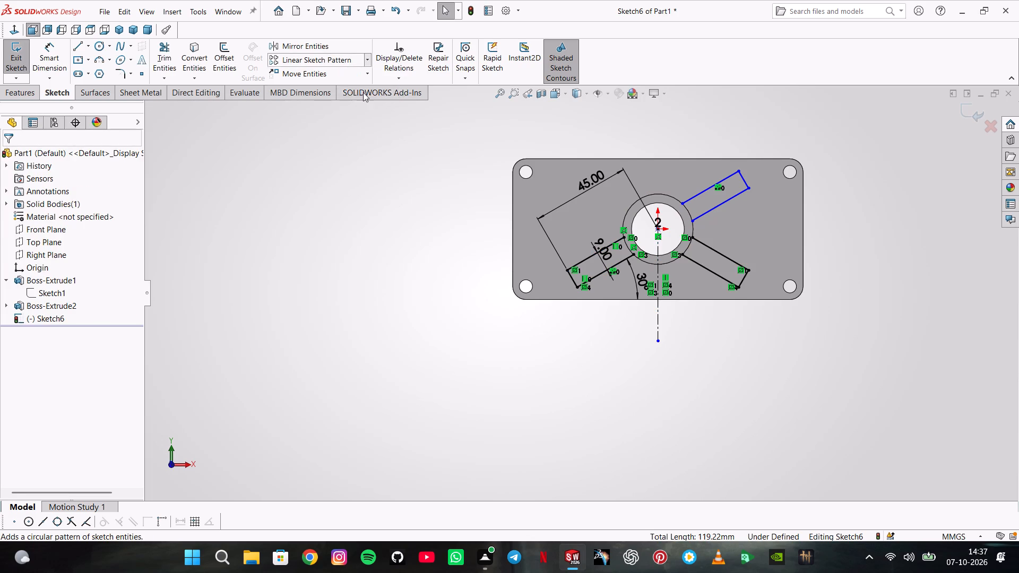
left_click_drag(766, 254, 689, 275)
left_click(699, 266)
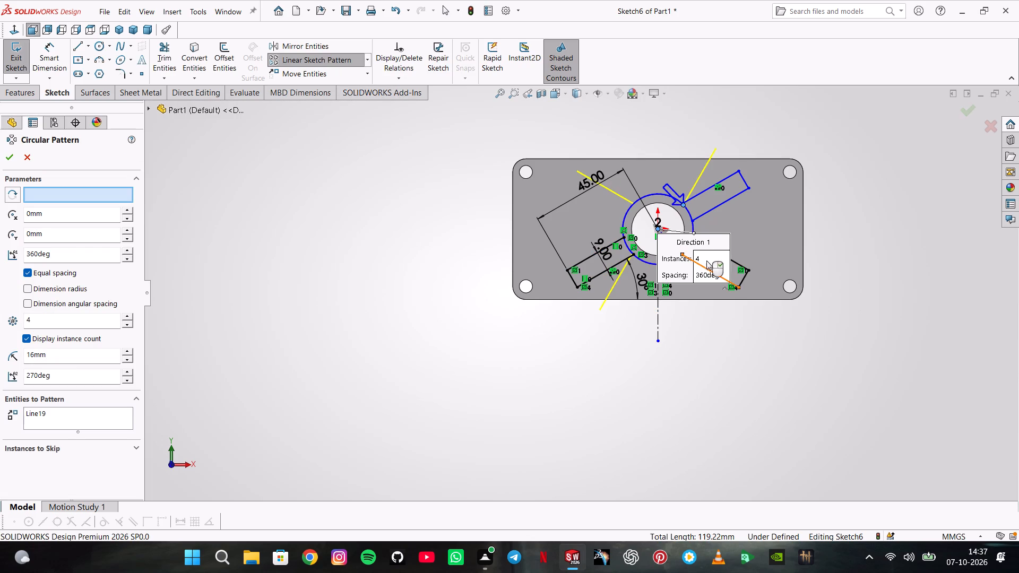
left_click(738, 262)
left_click(743, 279)
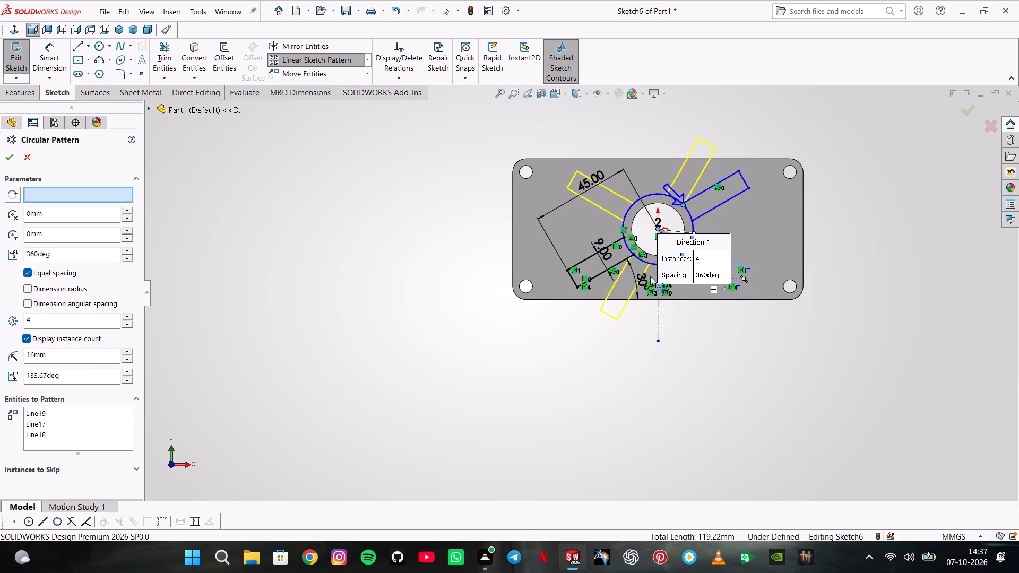
double_click(103, 318)
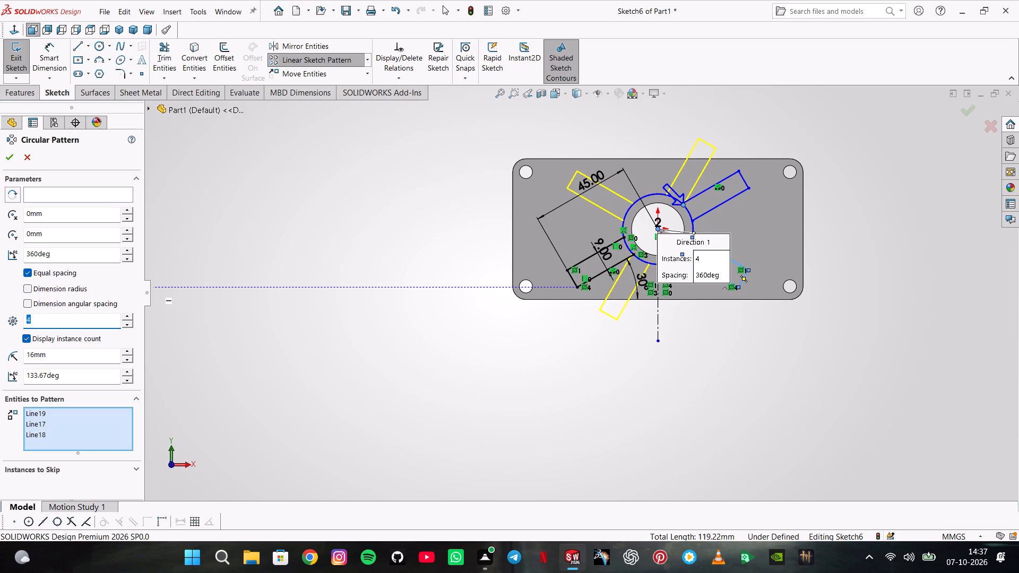
key("2")
key("Return")
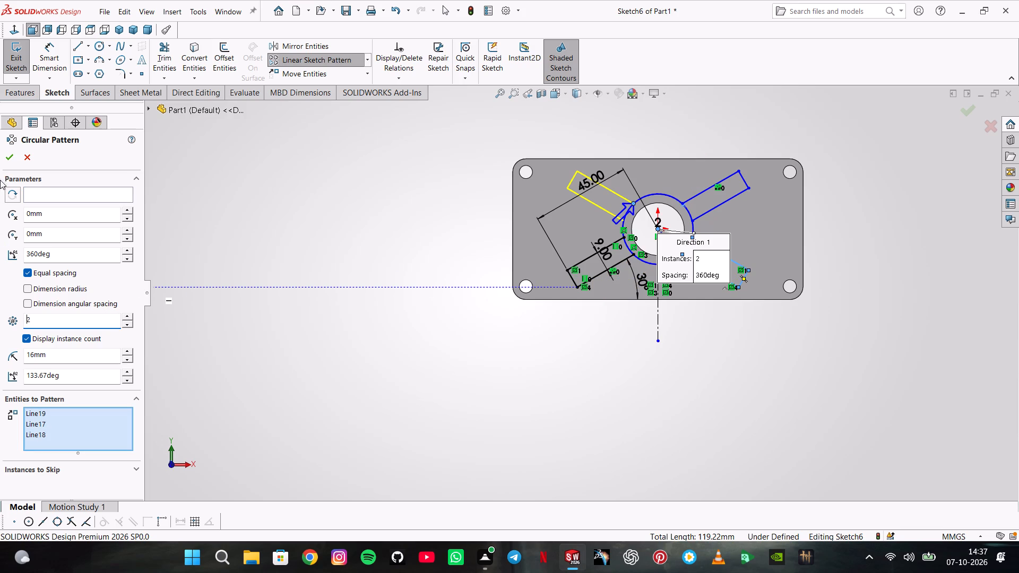
left_click(9, 154)
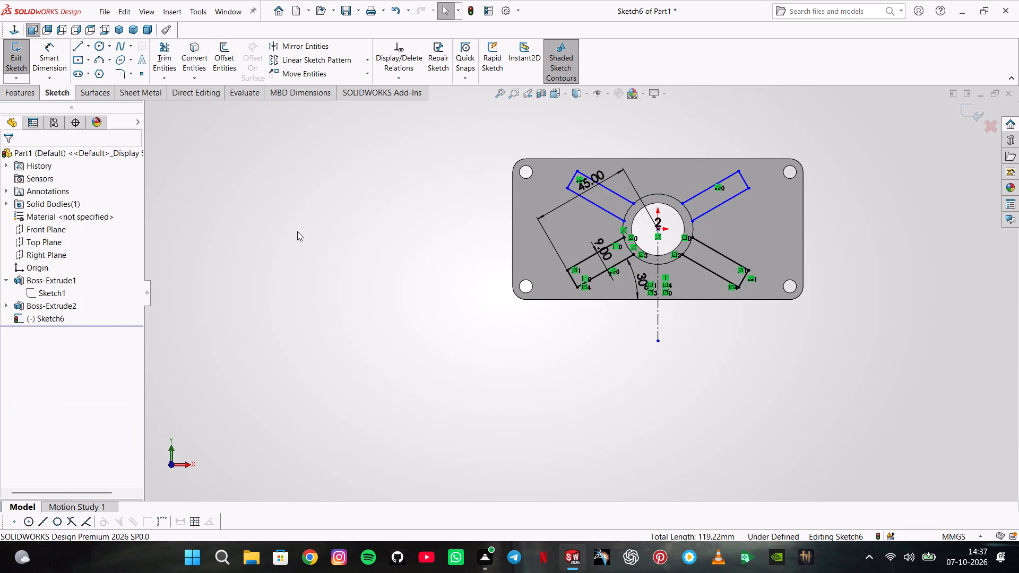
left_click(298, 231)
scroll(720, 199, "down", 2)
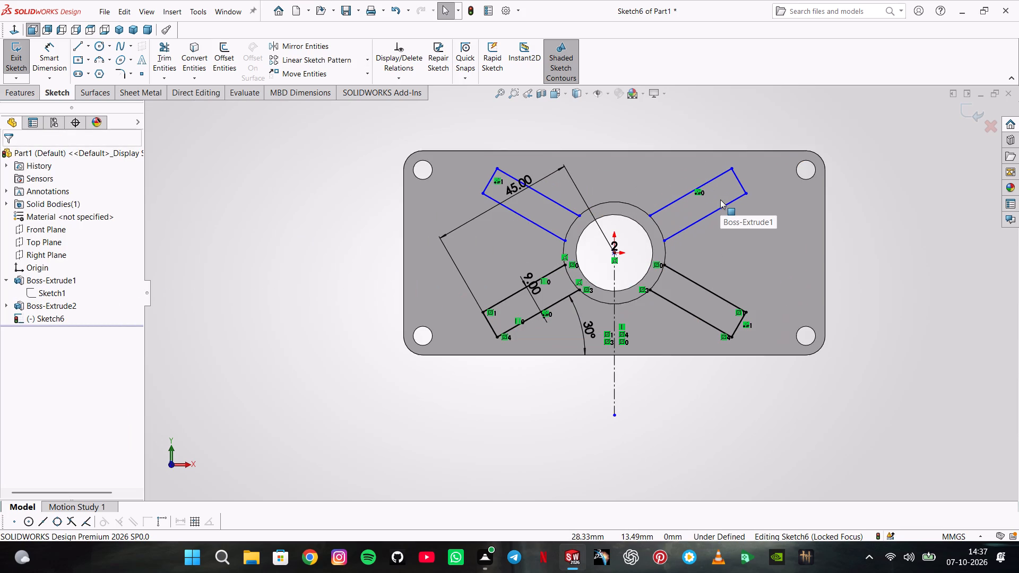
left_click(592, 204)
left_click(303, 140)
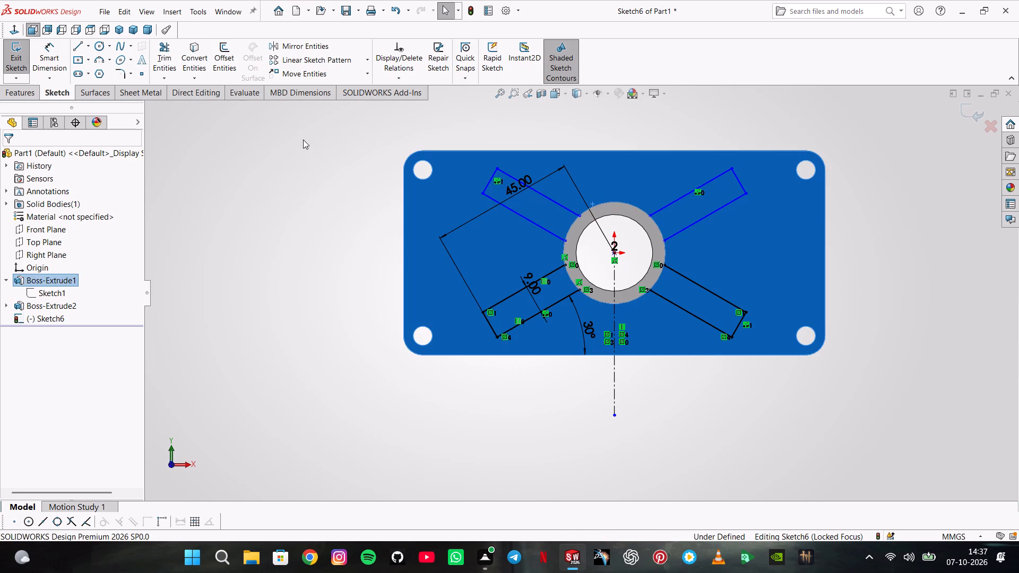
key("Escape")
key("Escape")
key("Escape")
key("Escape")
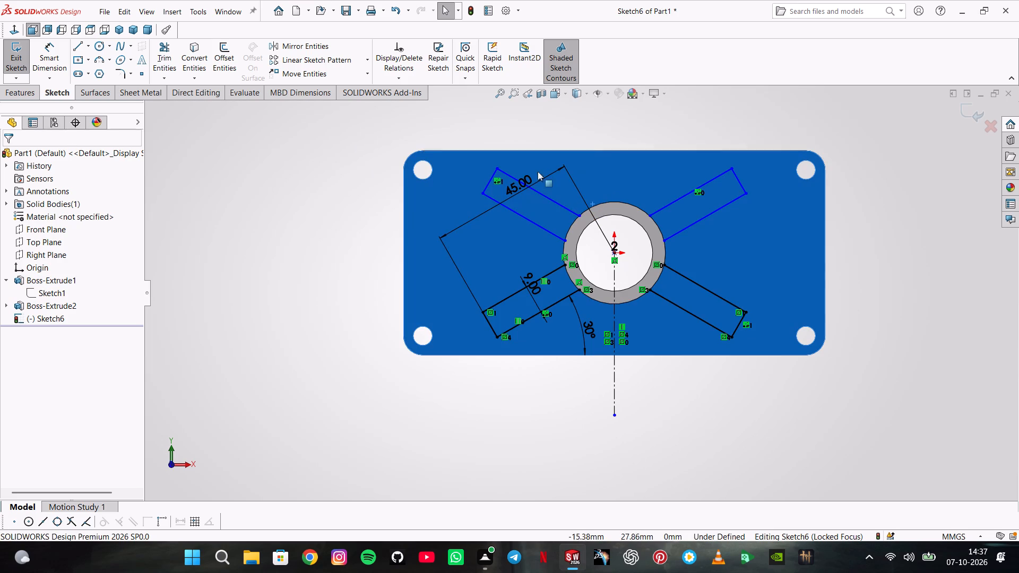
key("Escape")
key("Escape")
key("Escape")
Convert the boss's outer circular edge into a circle in the arm sketch.
left_click(196, 59)
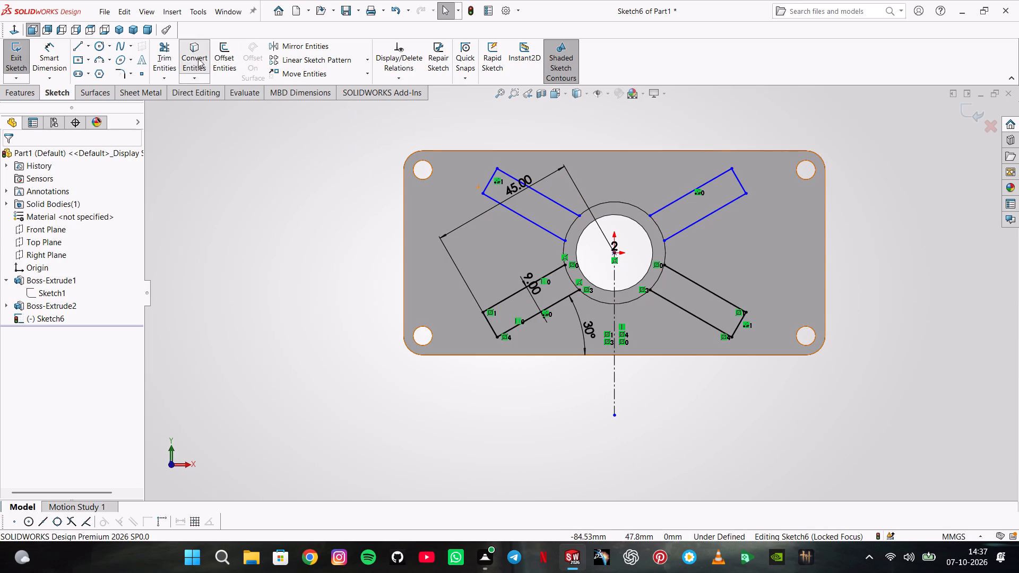
left_click(623, 203)
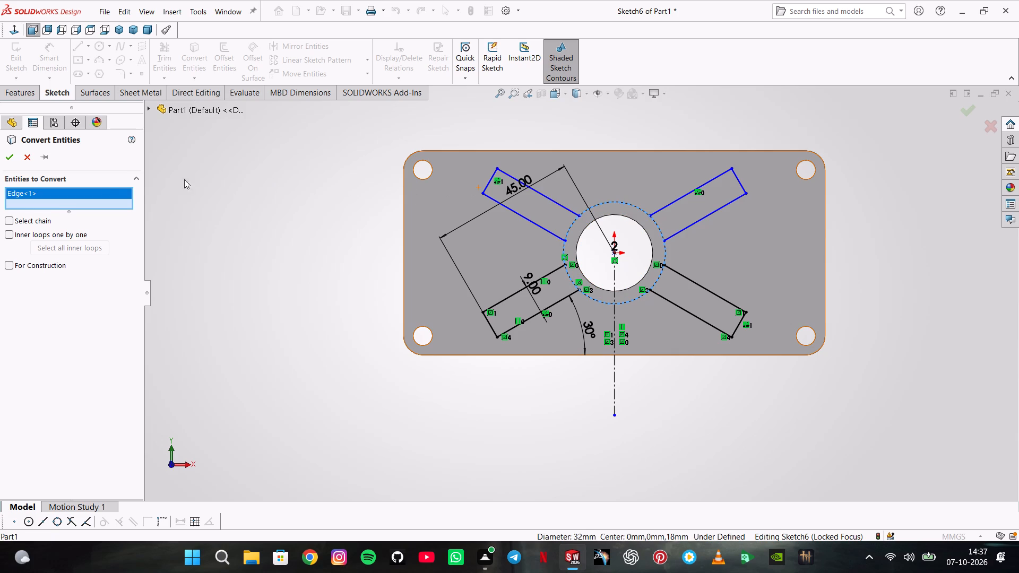
left_click(13, 163)
Trim the converted circle between the arms to closest, leaving only the arcs that close the four arm profiles.
left_click(165, 59)
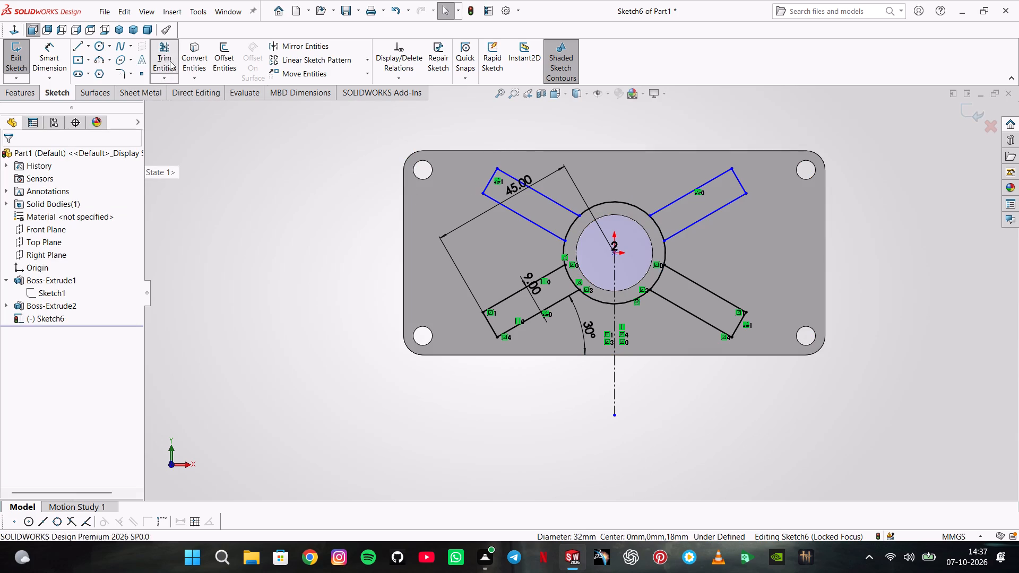
left_click(623, 202)
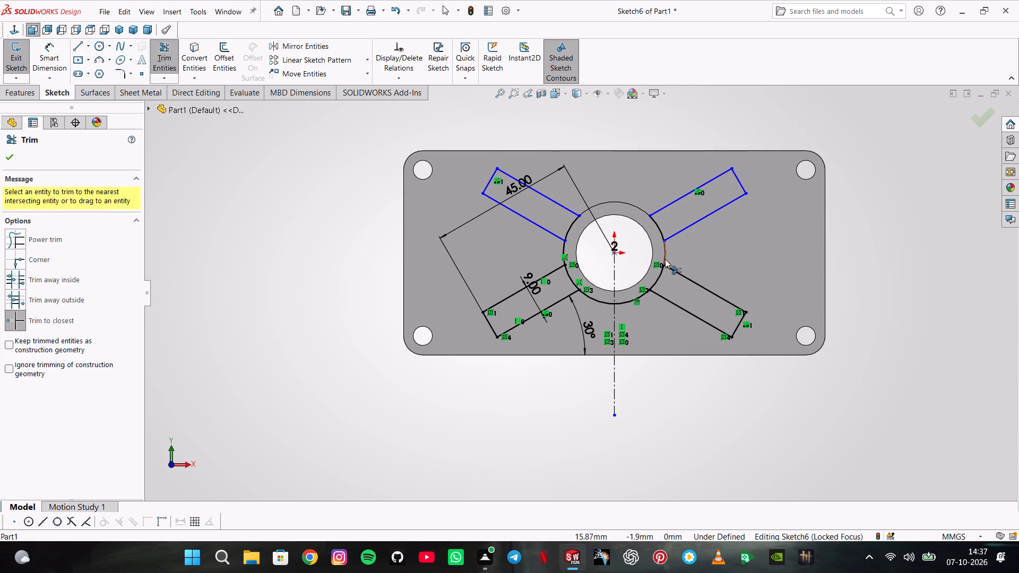
left_click(665, 258)
left_click(641, 296)
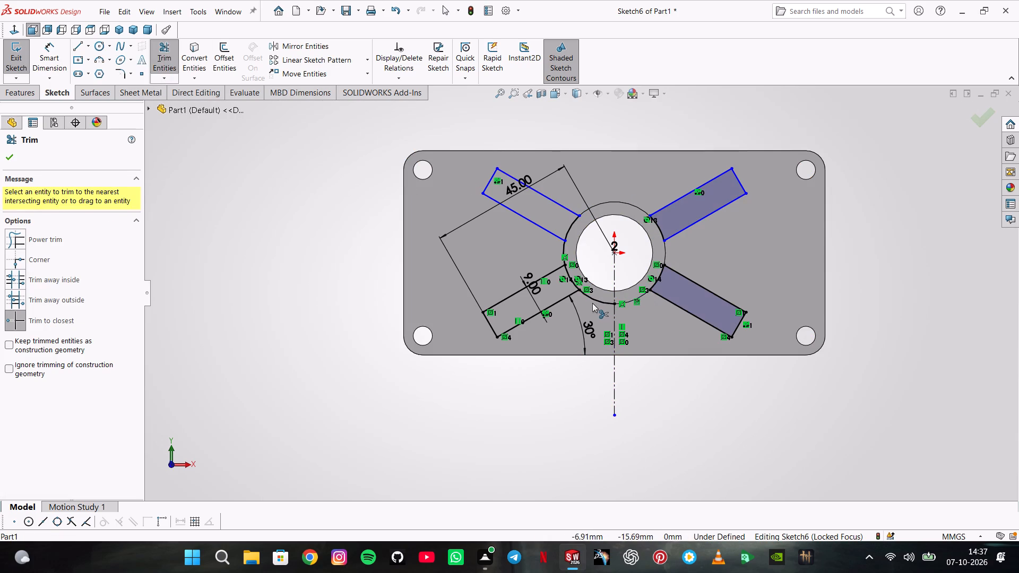
left_click(593, 300)
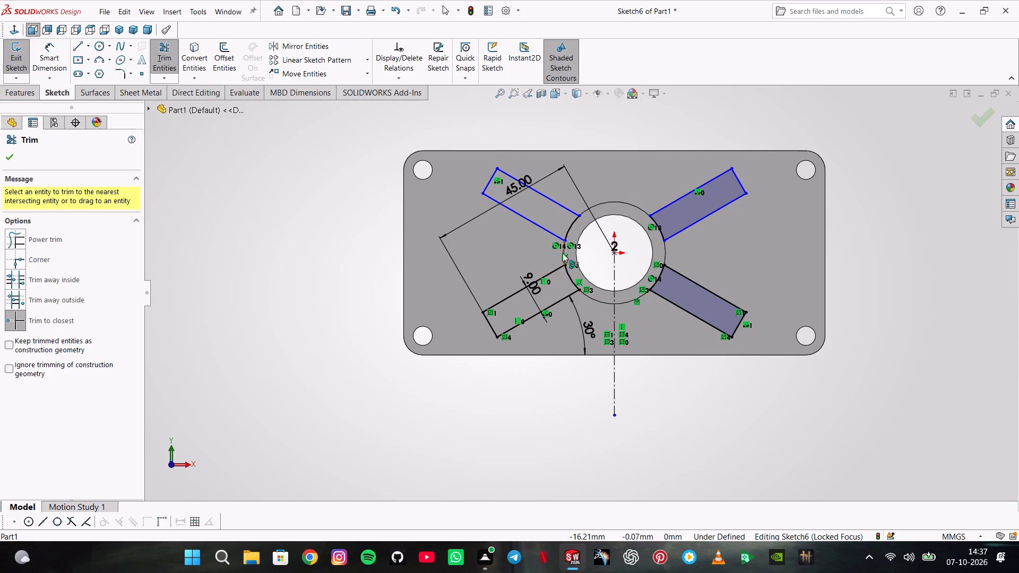
left_click(563, 253)
key("Escape")
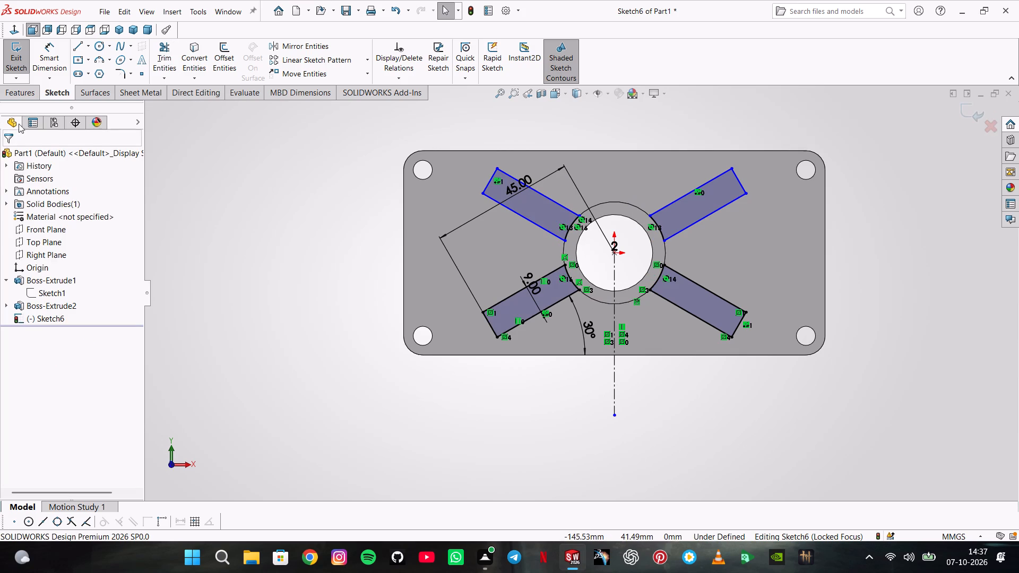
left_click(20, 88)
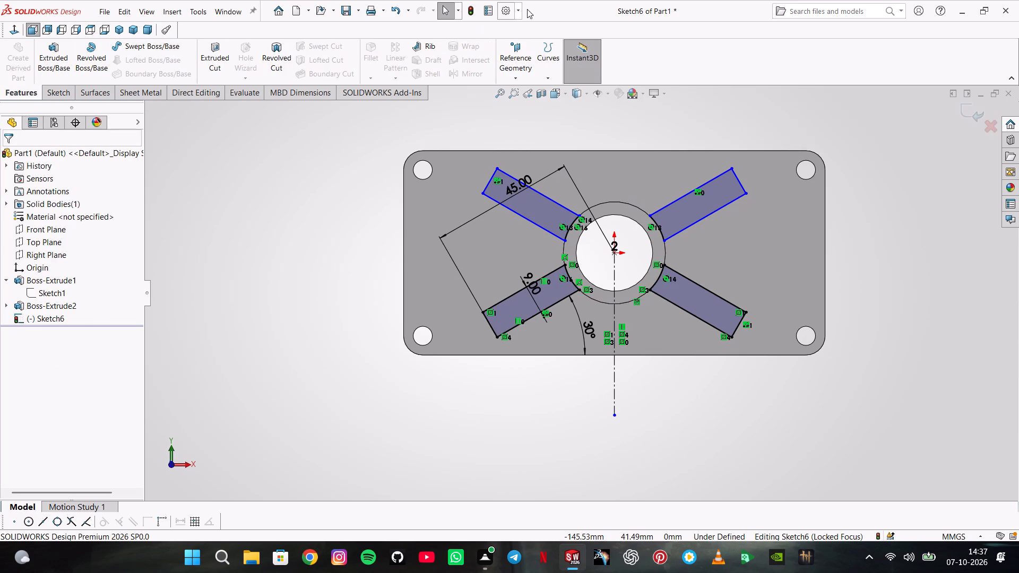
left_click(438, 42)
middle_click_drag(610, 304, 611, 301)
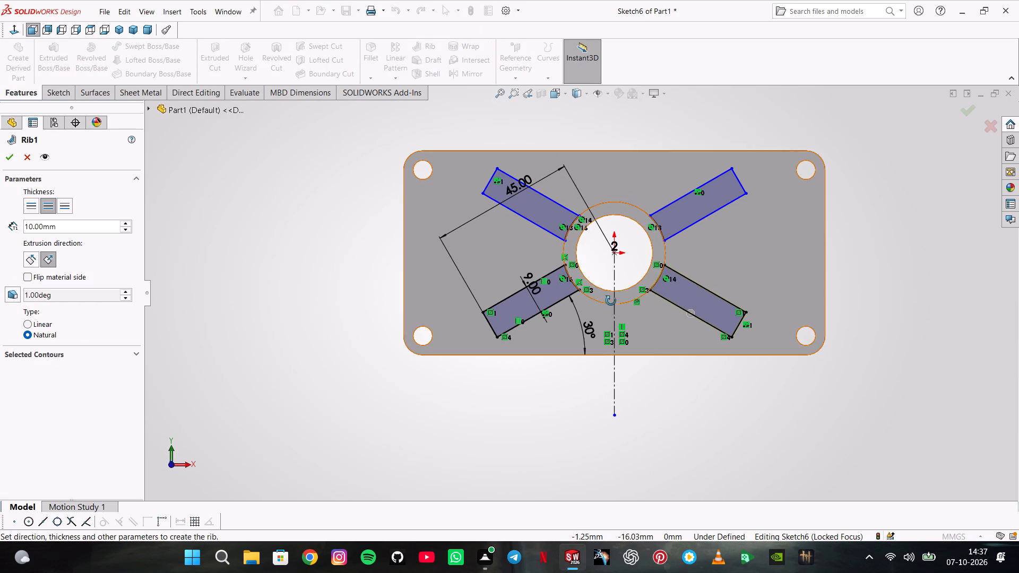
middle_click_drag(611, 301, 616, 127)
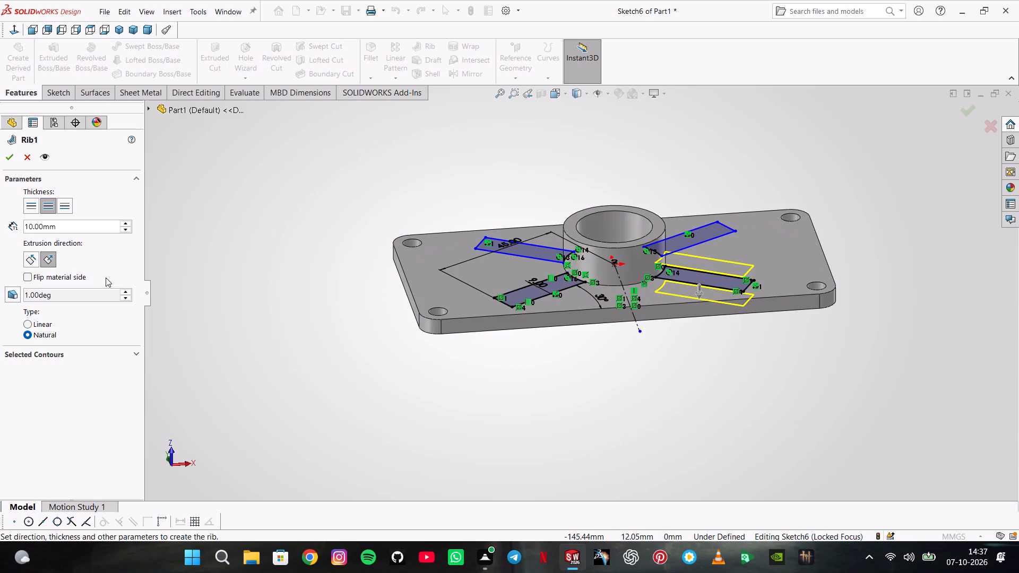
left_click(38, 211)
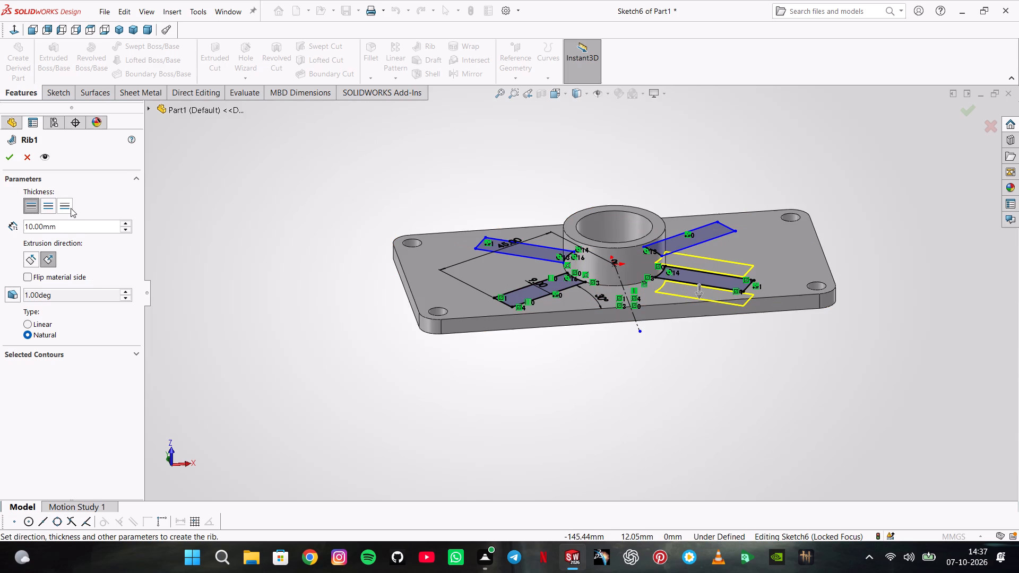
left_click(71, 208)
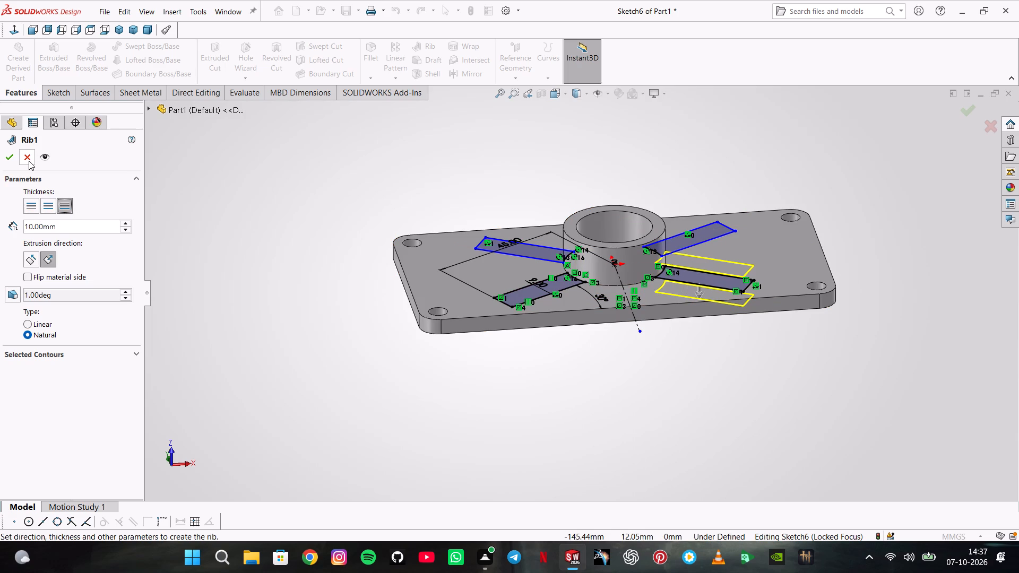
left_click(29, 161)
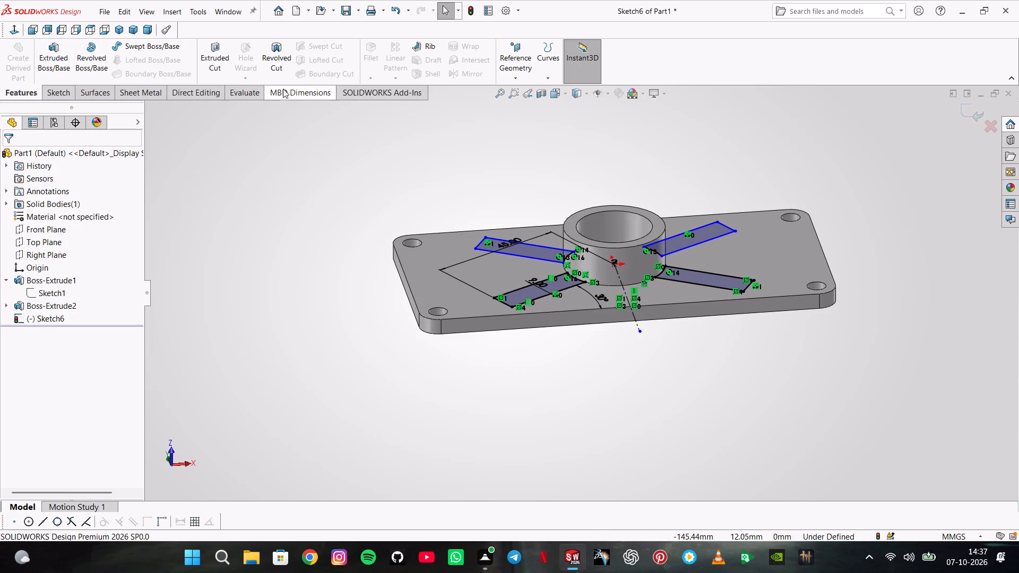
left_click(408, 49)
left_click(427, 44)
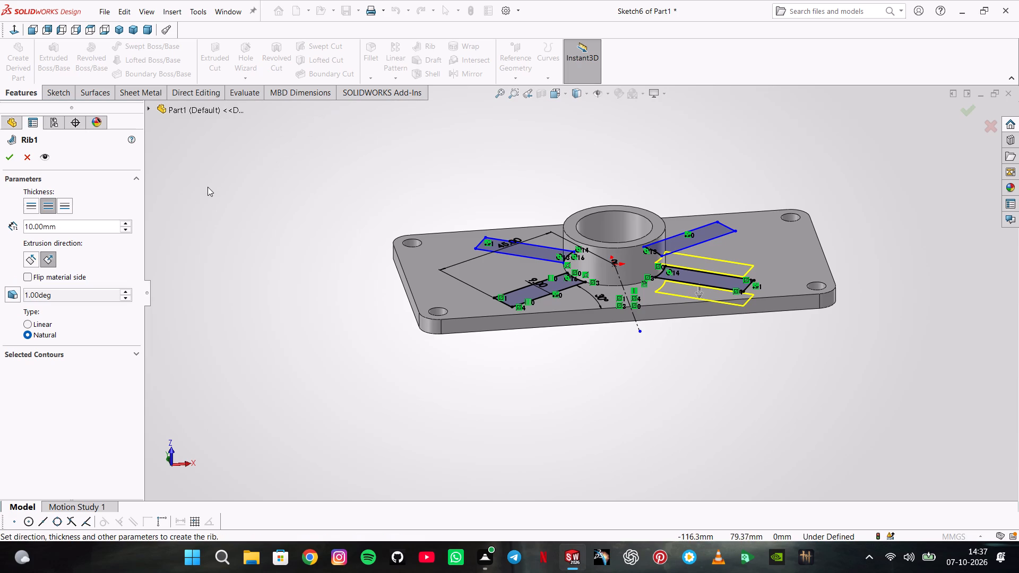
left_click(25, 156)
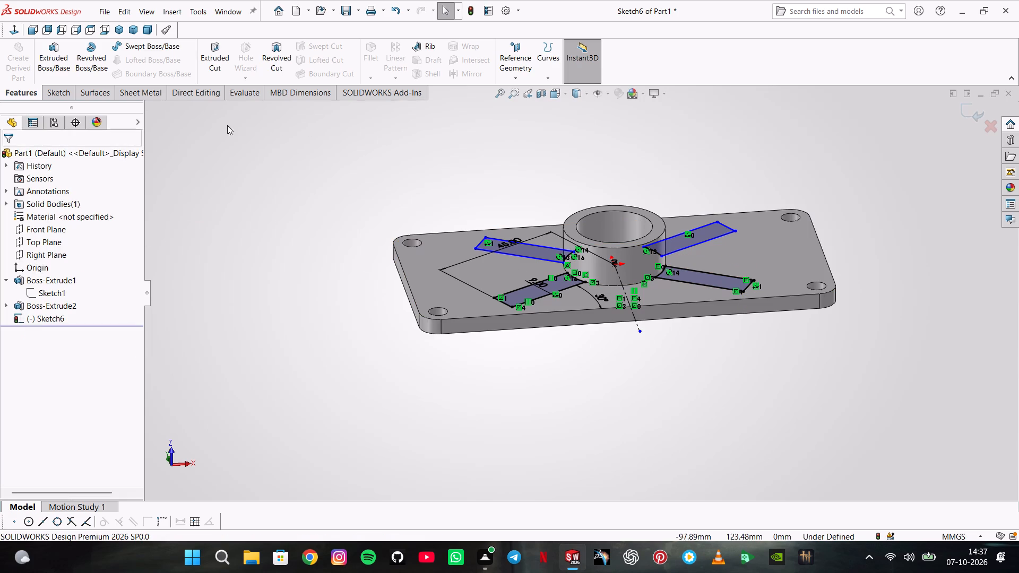
Extrude the four arm profiles as a merged boss, using Up To Surface with the boss's ring-shaped end face.
left_click(57, 63)
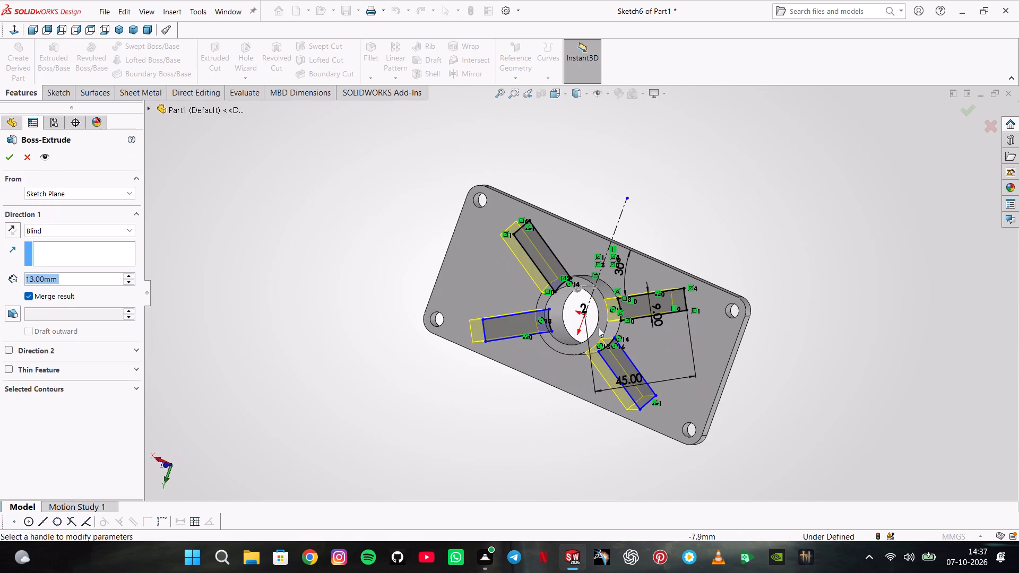
left_click(89, 233)
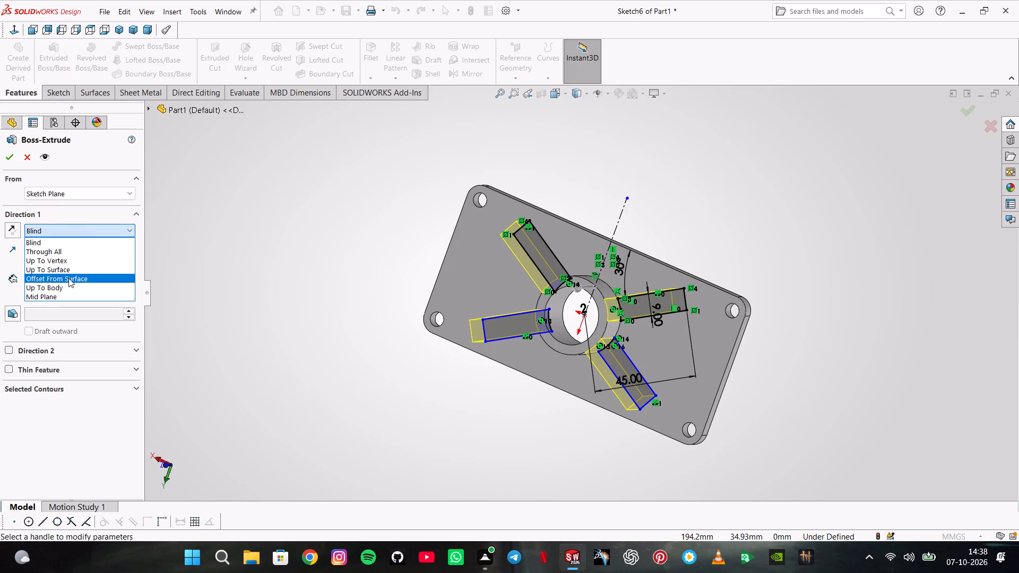
left_click(68, 278)
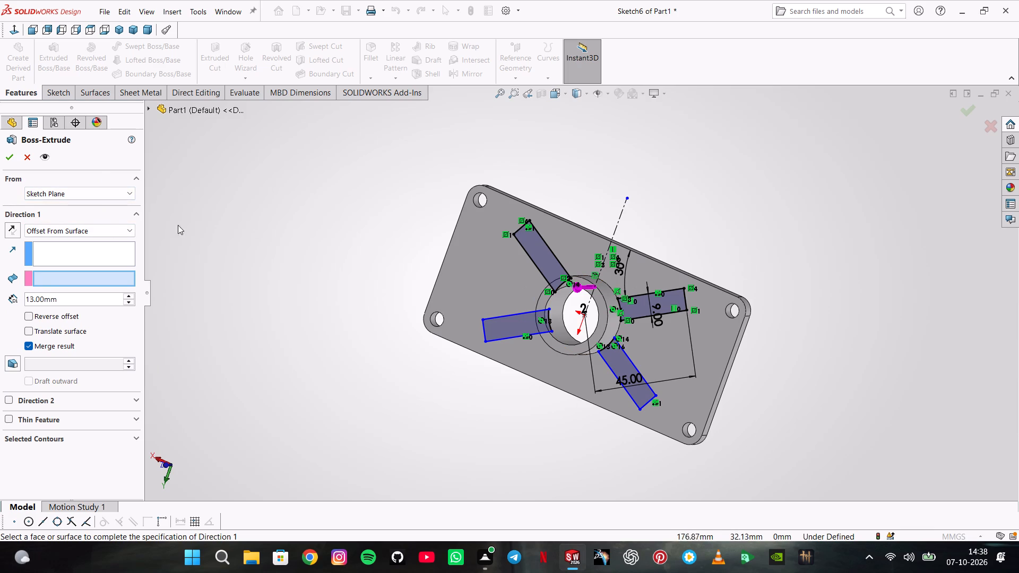
left_click(91, 231)
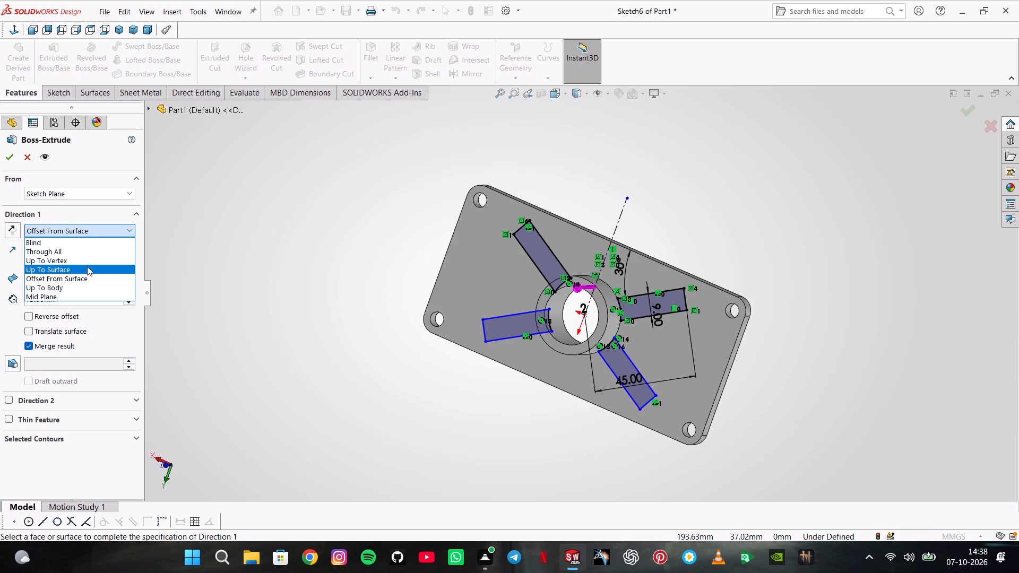
left_click(87, 266)
left_click(603, 311)
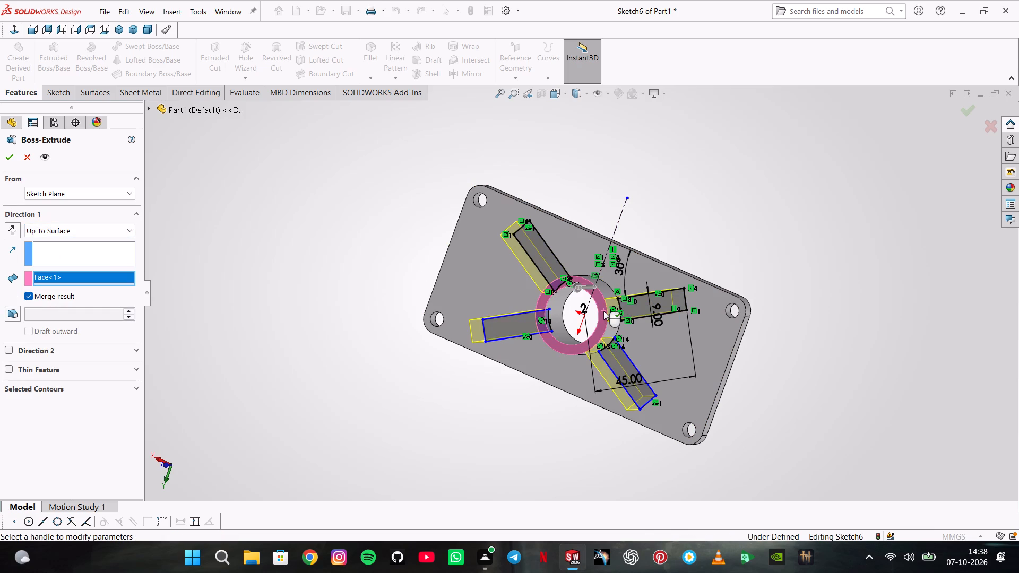
left_click(12, 163)
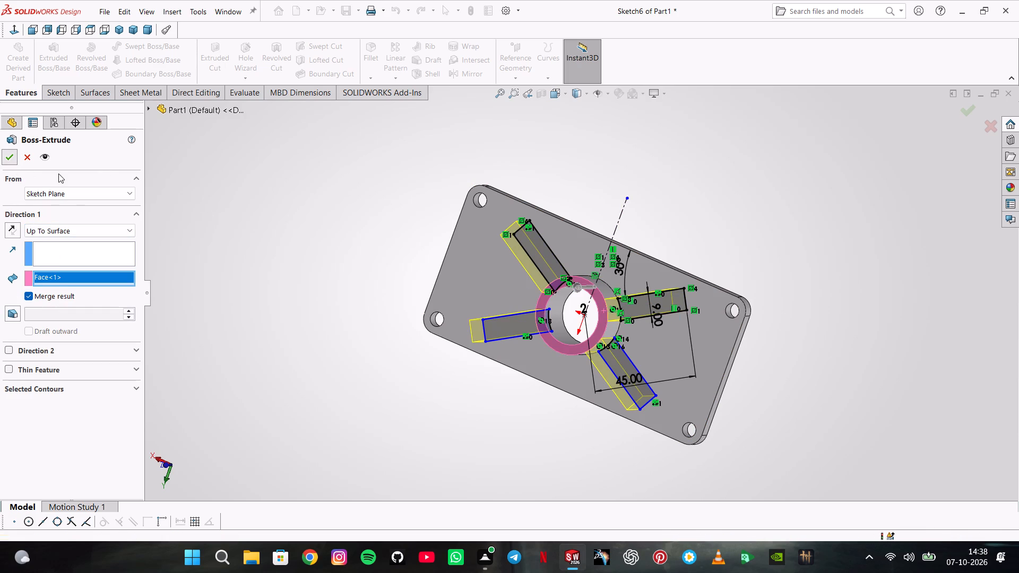
left_click(281, 269)
On the Top Plane, sketch a vertical line about 4.5 mm long from the boss's end edge, continued by a sloping line about 37 mm long to the plate face.
middle_click_drag(391, 360, 409, 301)
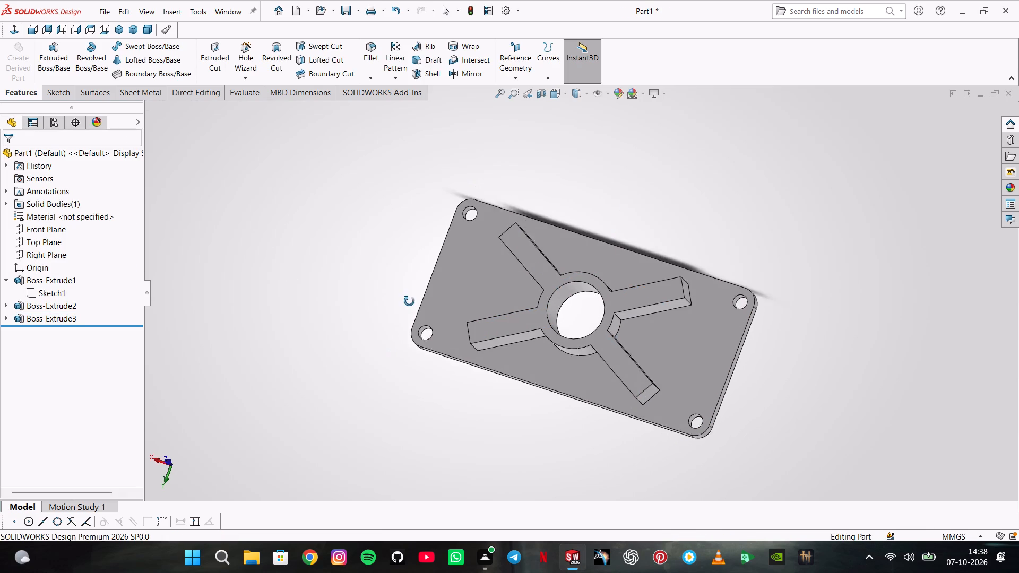
middle_click_drag(409, 301, 409, 300)
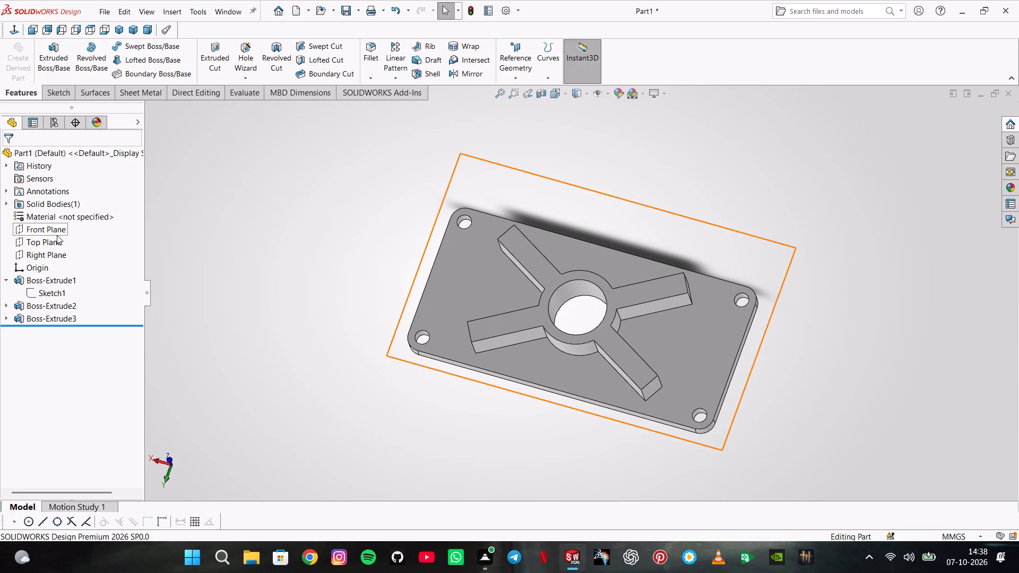
left_click(57, 236)
left_click(73, 222)
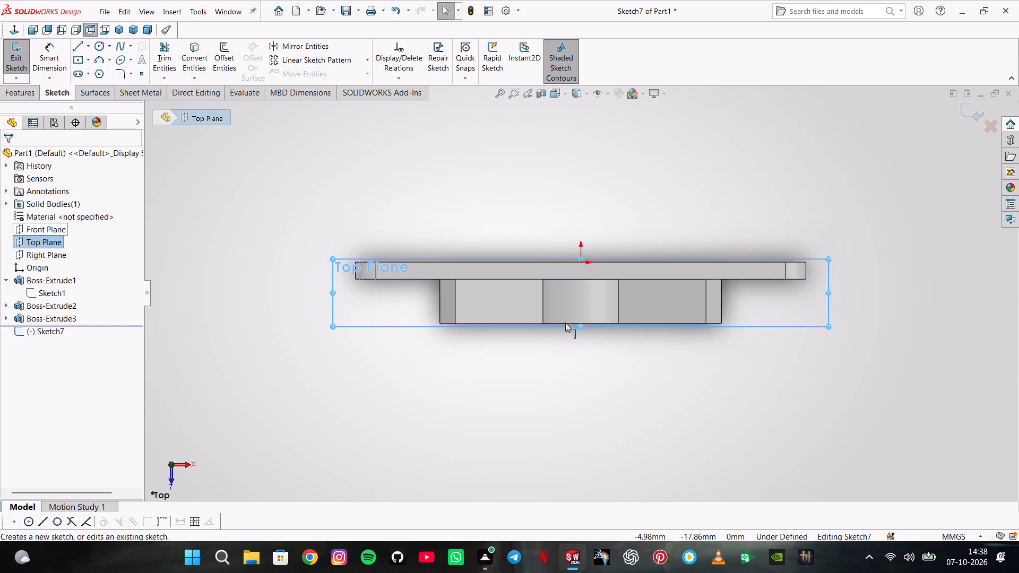
left_click_drag(578, 327, 575, 560)
scroll(464, 267, "up", 2)
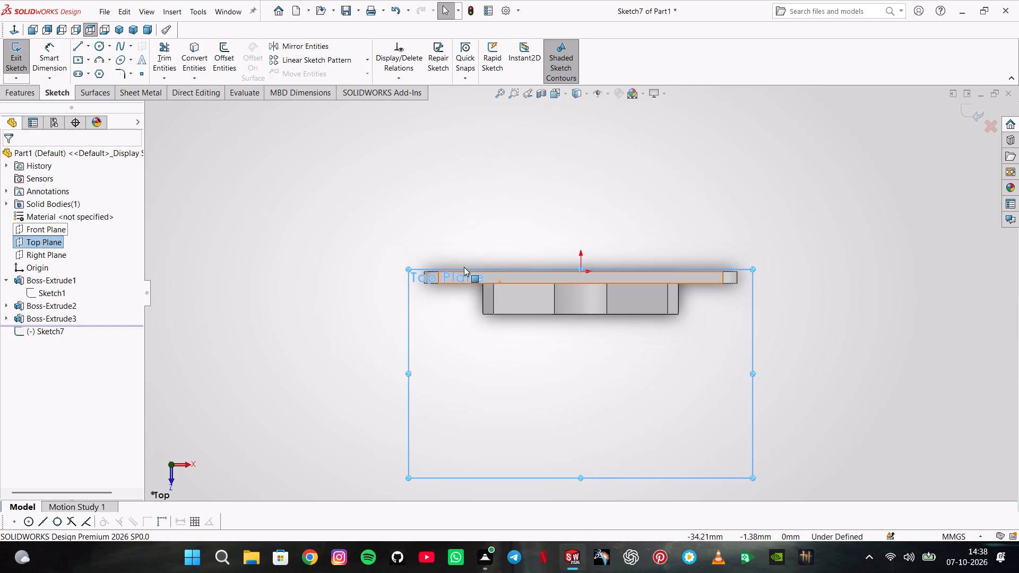
left_click(77, 42)
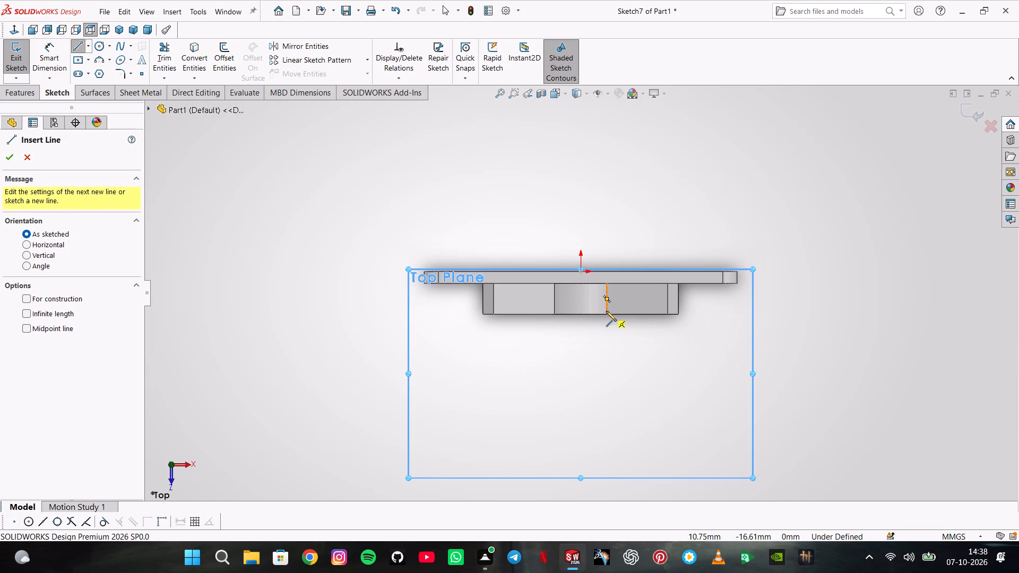
left_click(607, 313)
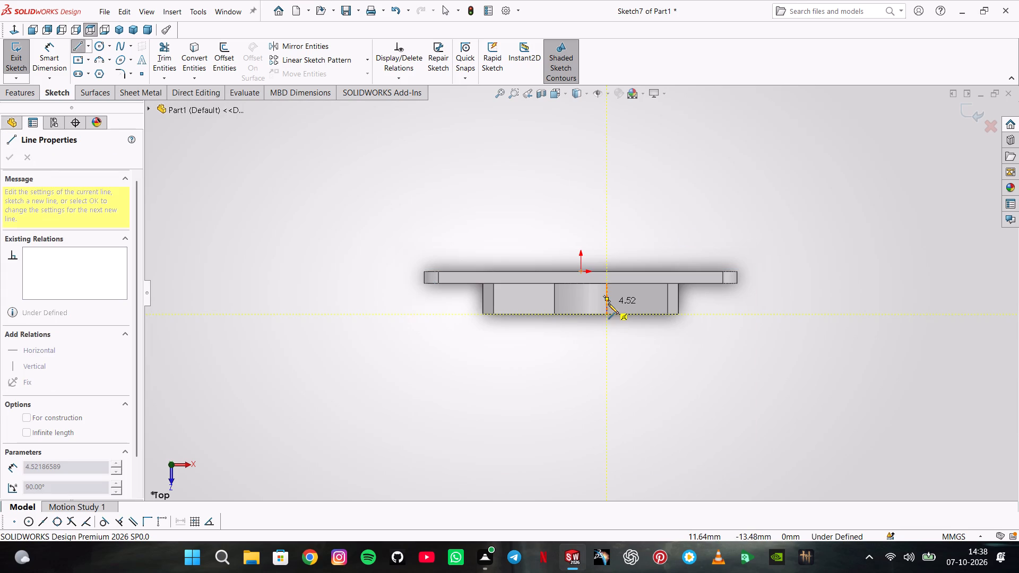
left_click(608, 303)
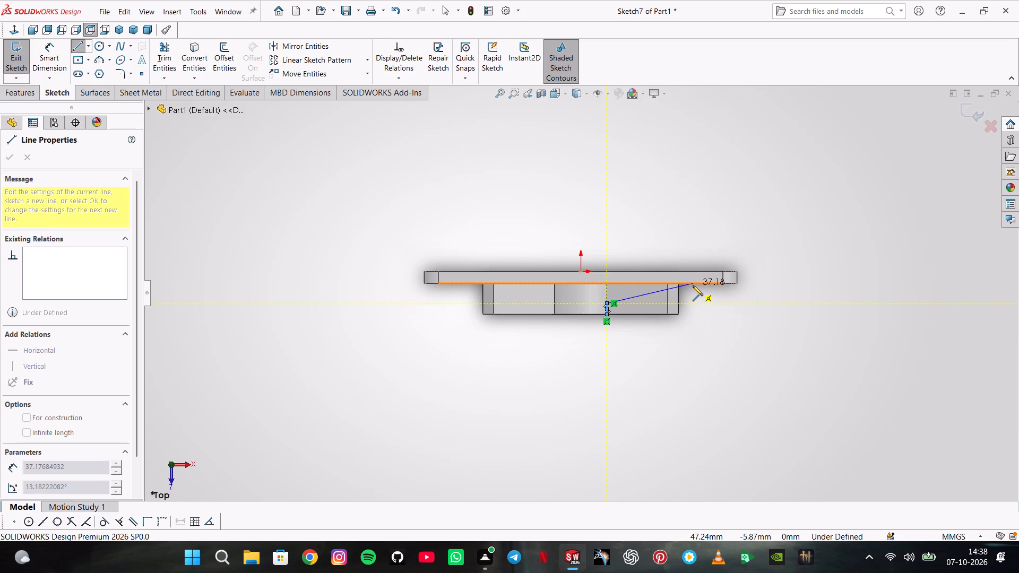
left_click(692, 286)
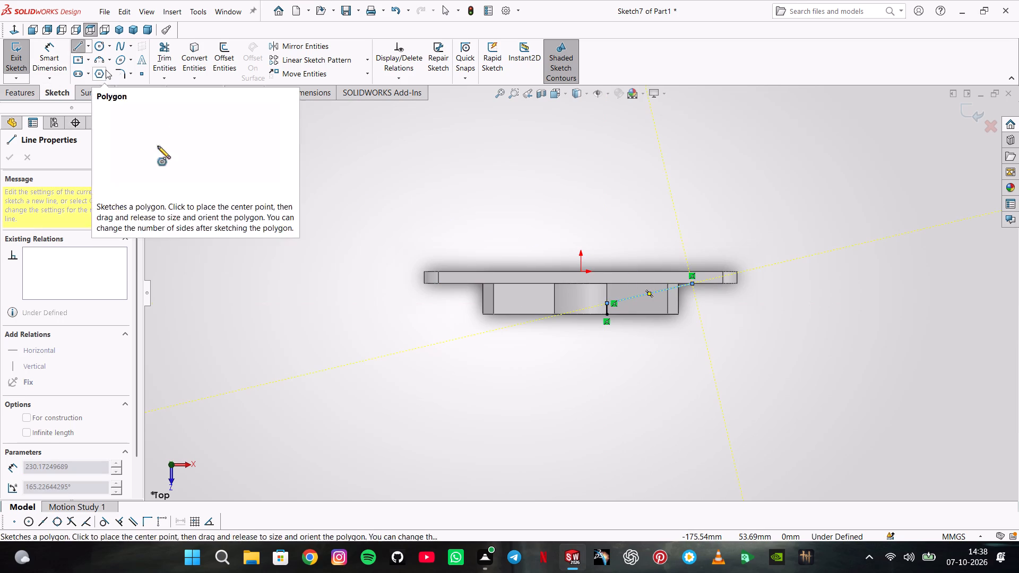
double_click(586, 209)
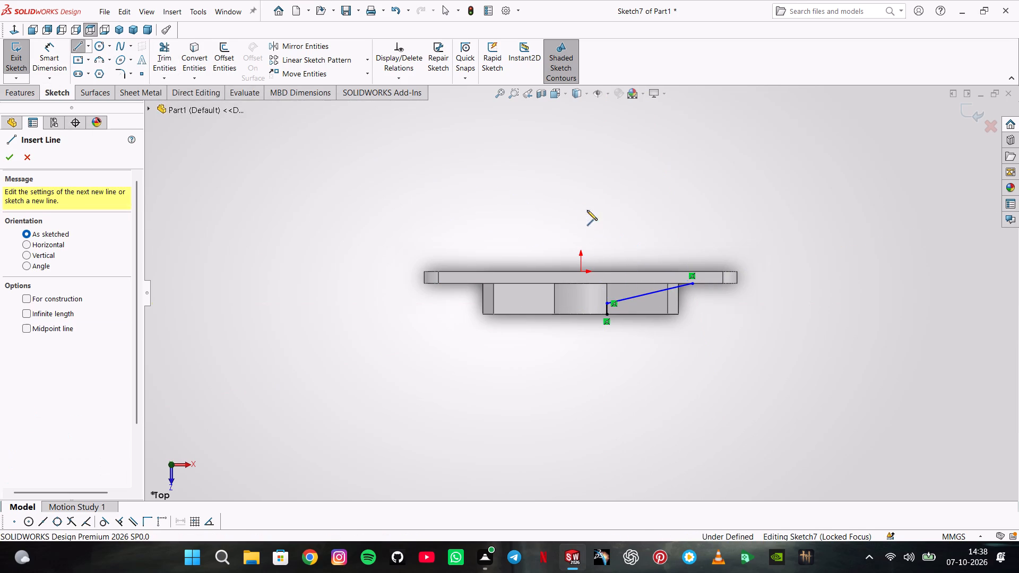
Sketch a vertical line from the middle of the boss's end edge through the origin and past the plate's opposite face.
left_click(582, 317)
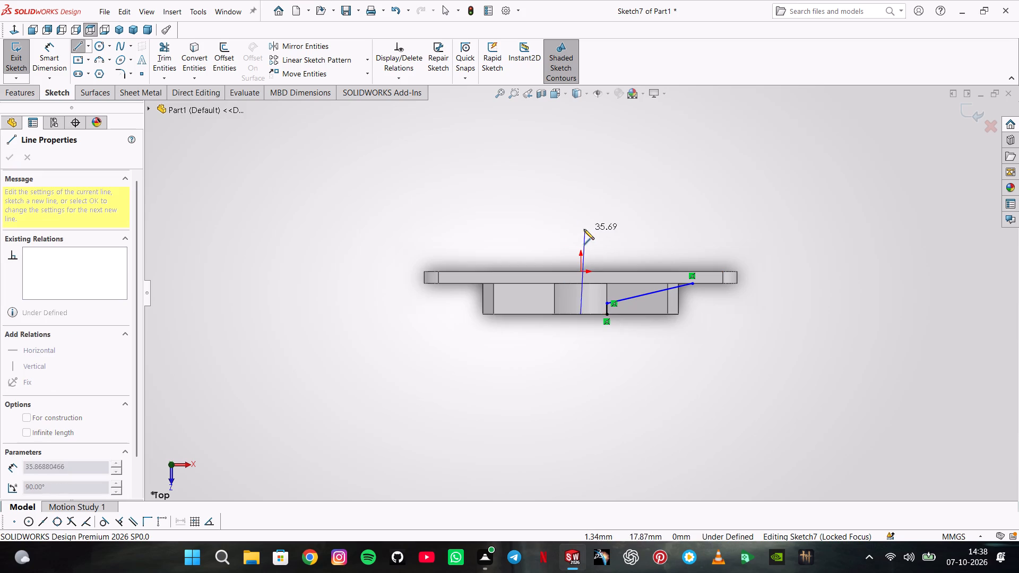
left_click(583, 218)
double_click(603, 210)
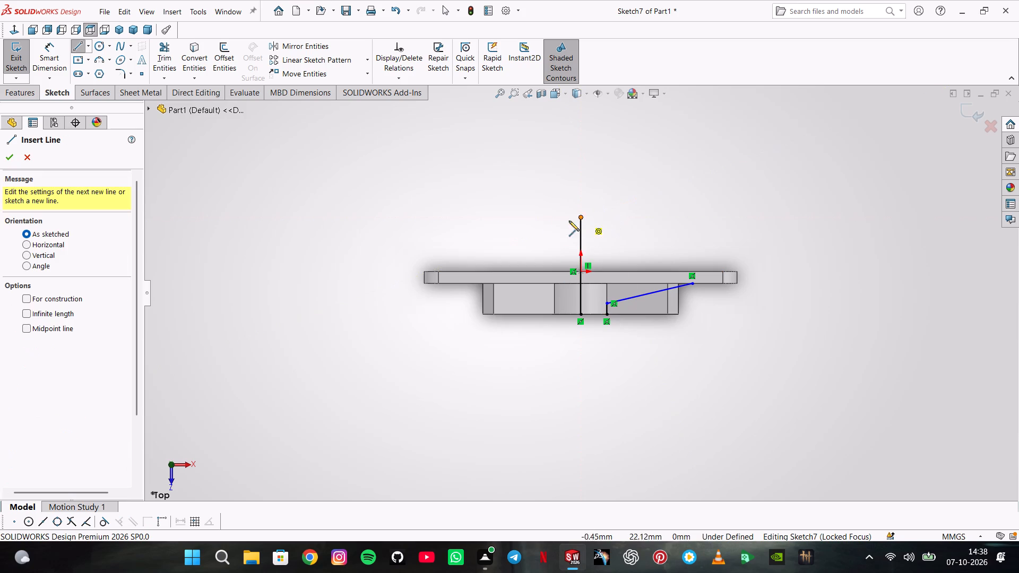
Dimension the obtuse angle between the sloping line and the plate's inner face edge and set it to 162°.
left_click(51, 68)
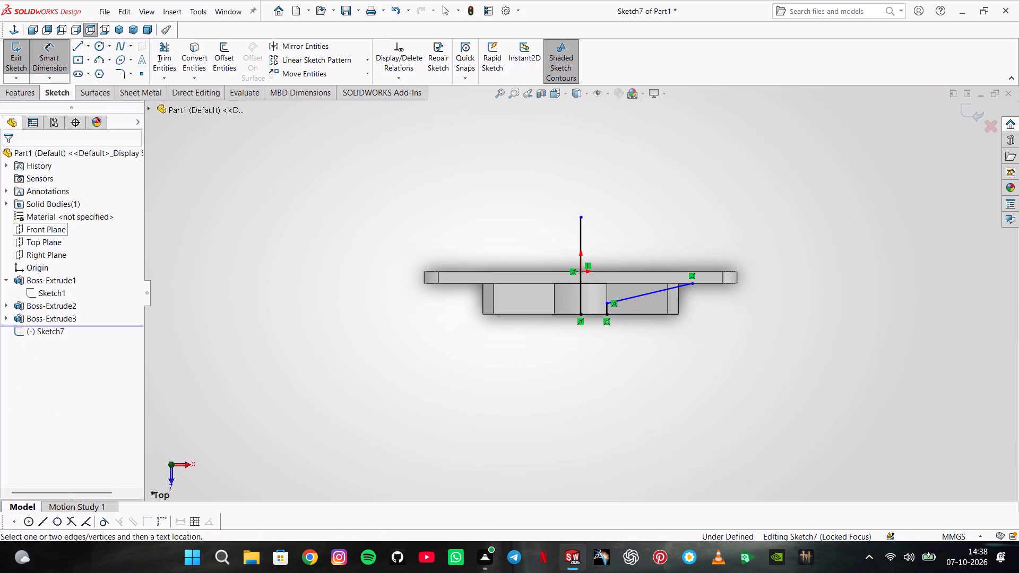
left_click(632, 300)
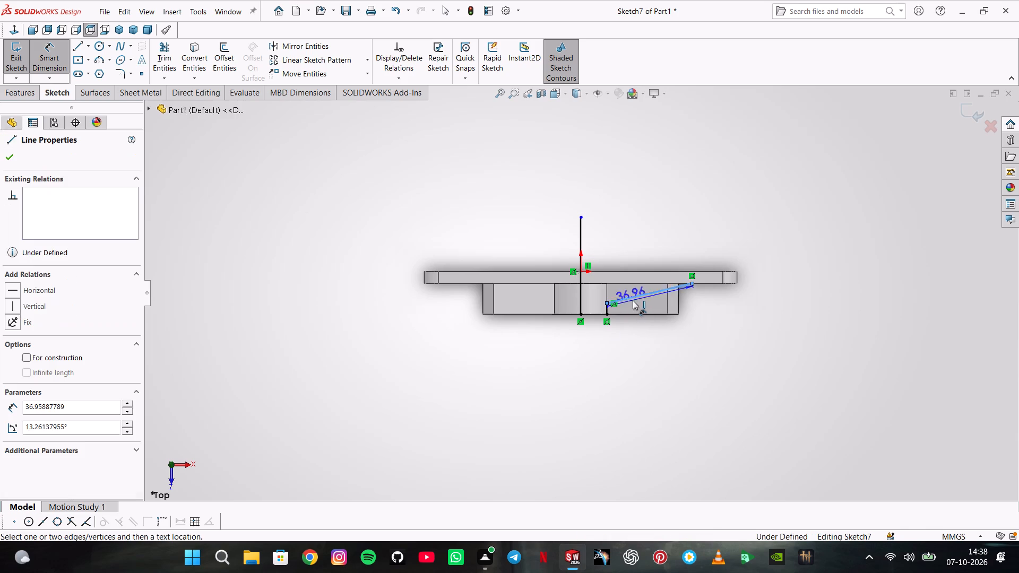
left_click(720, 283)
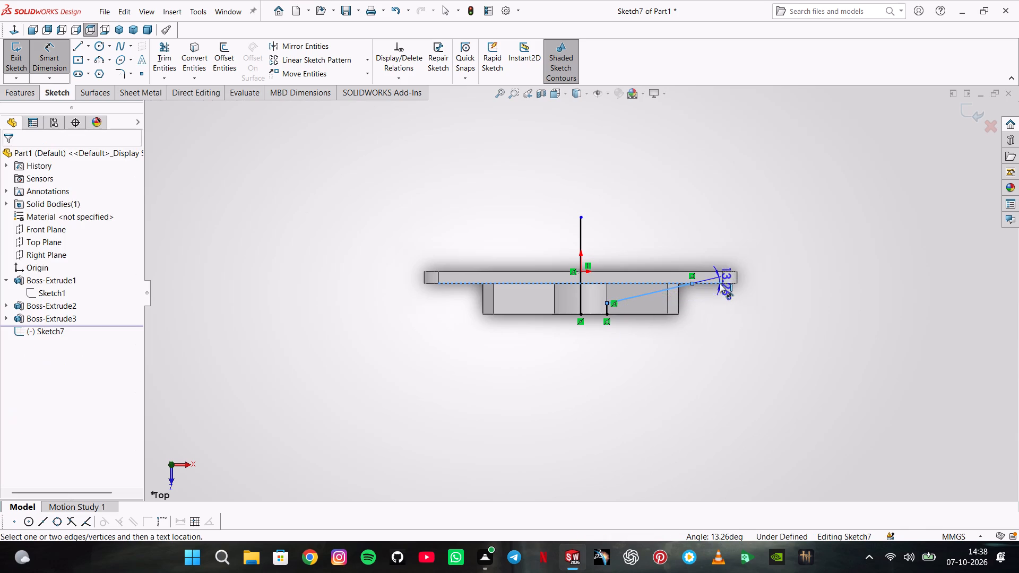
left_click(711, 311)
key("1")
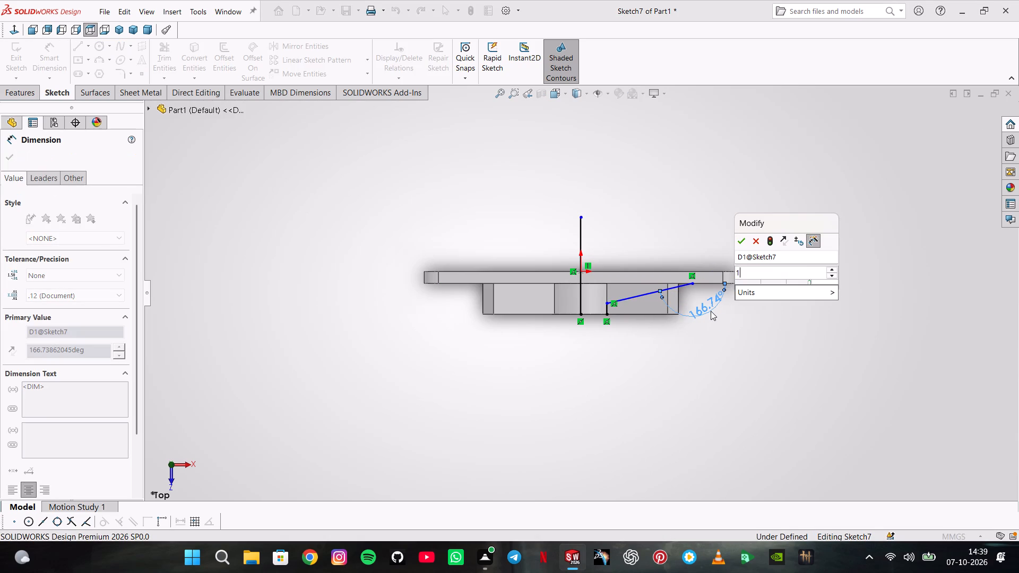
type("65")
key("BackSpace")
key("2")
key("Return")
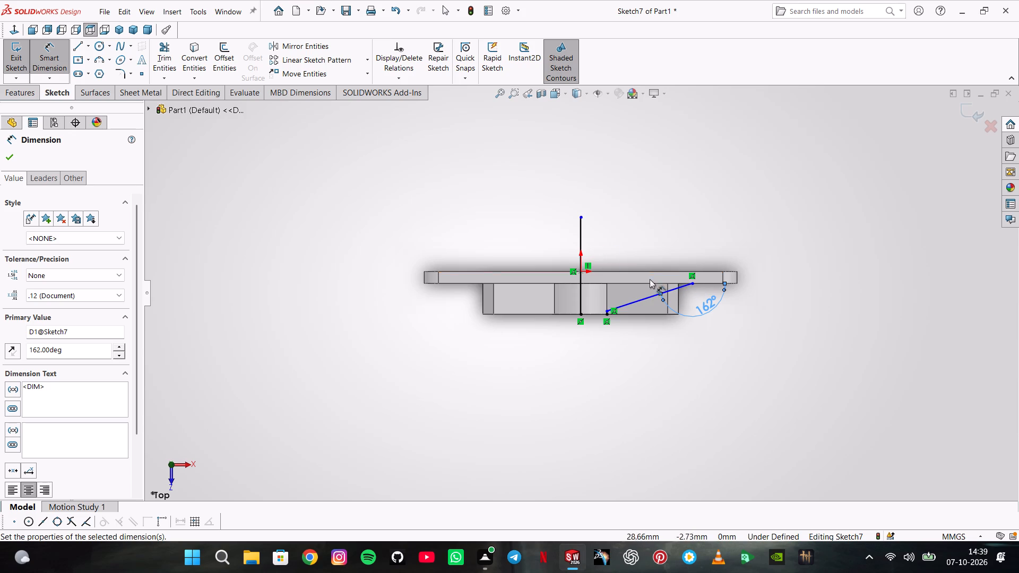
key("Escape")
Convert the vertical line through the origin to construction geometry.
right_click(582, 237)
left_click(611, 225)
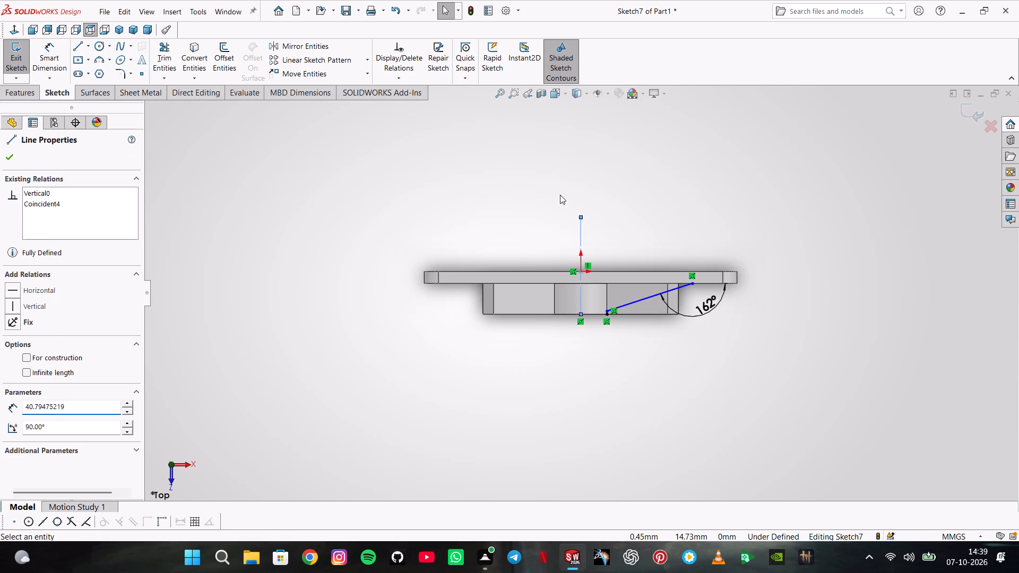
Mirror the sloping line and the short vertical line about the vertical construction line.
left_click(290, 48)
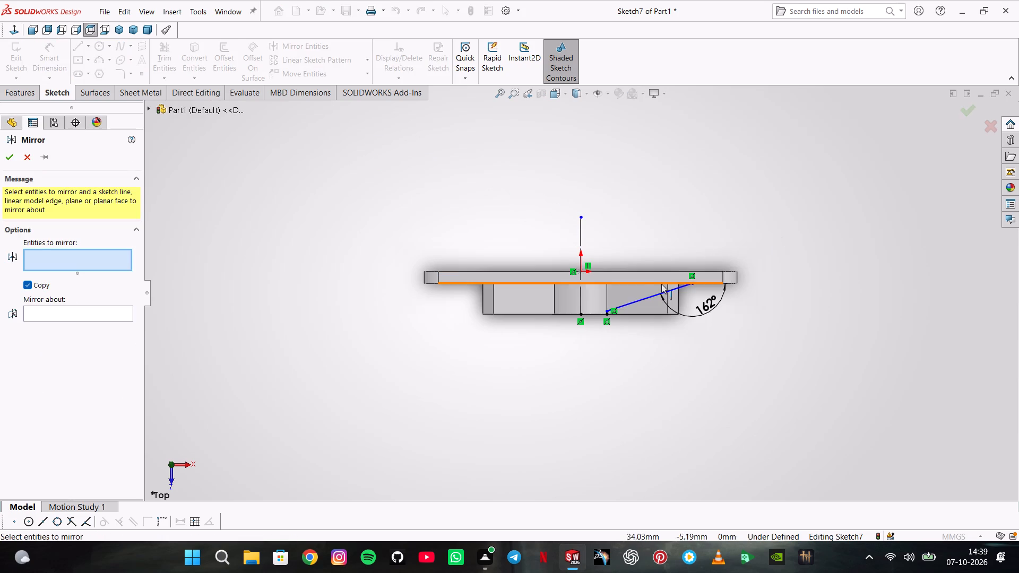
scroll(649, 292, "down", 5)
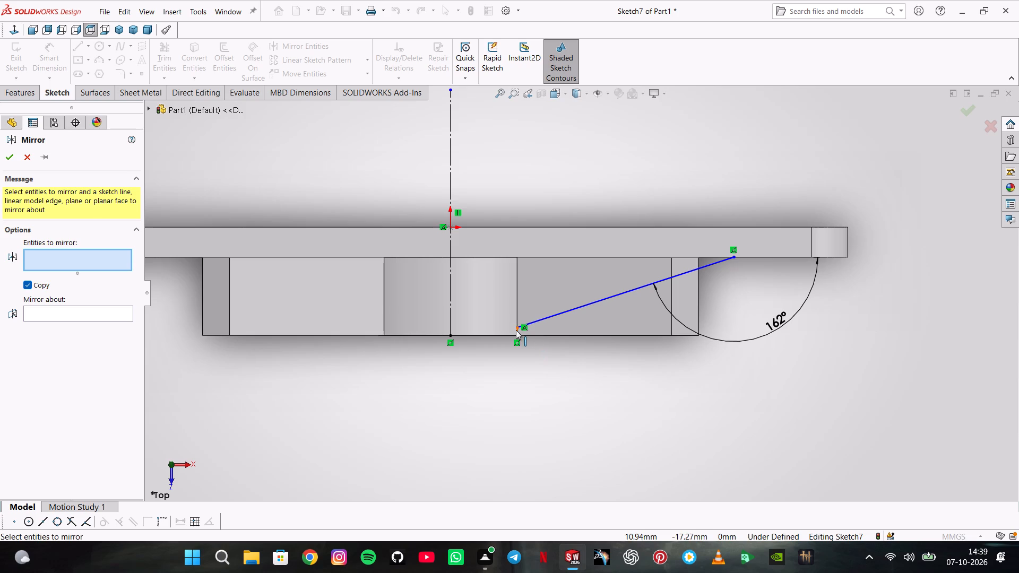
scroll(515, 330, "down", 5)
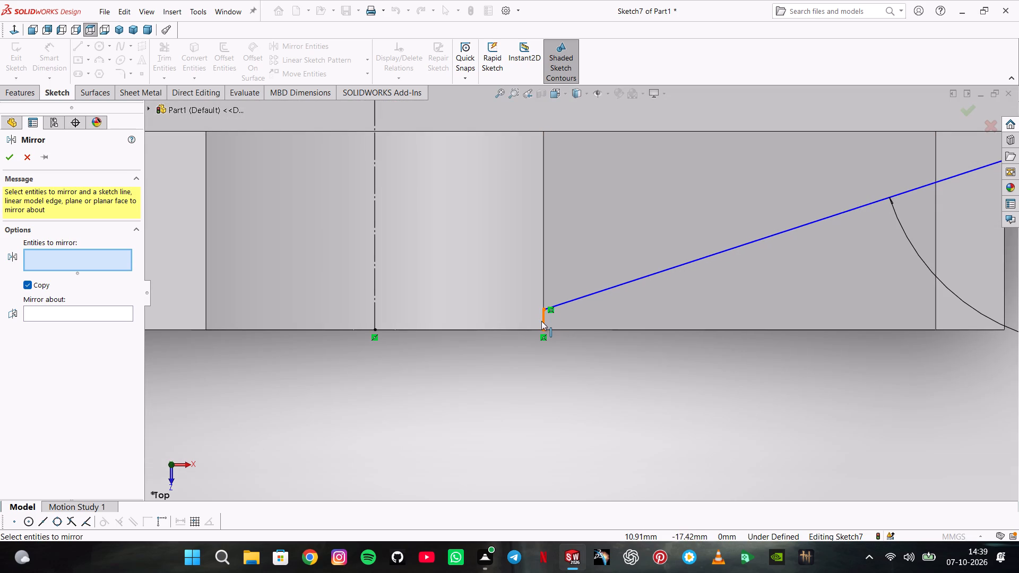
left_click(541, 321)
left_click(580, 296)
scroll(574, 281, "up", 6)
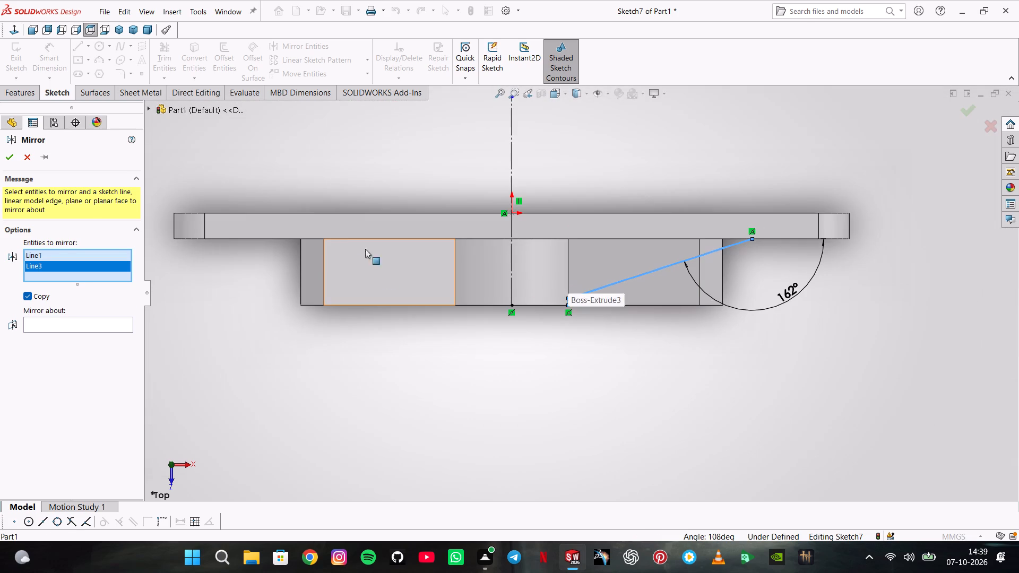
left_click(60, 321)
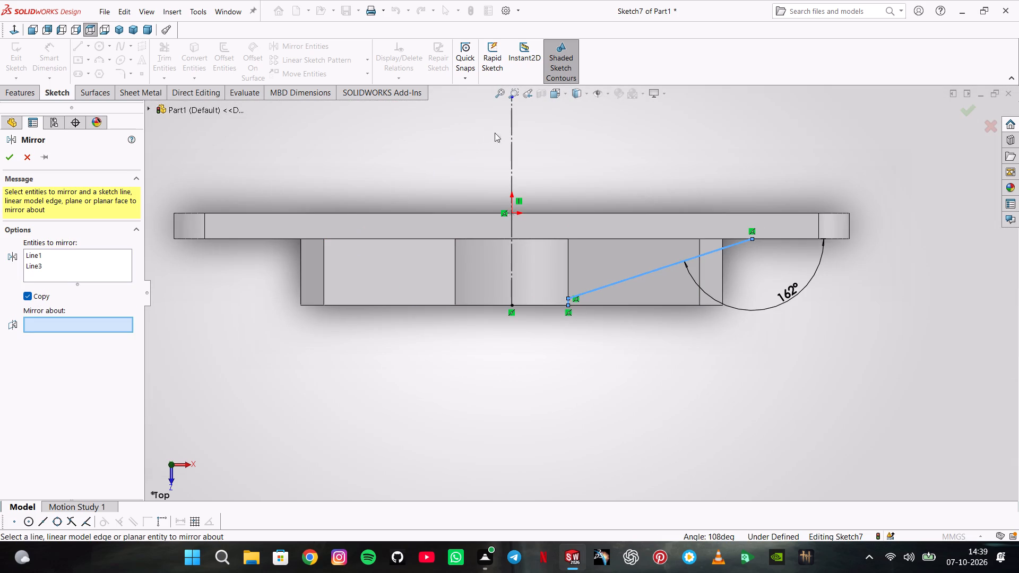
left_click(509, 132)
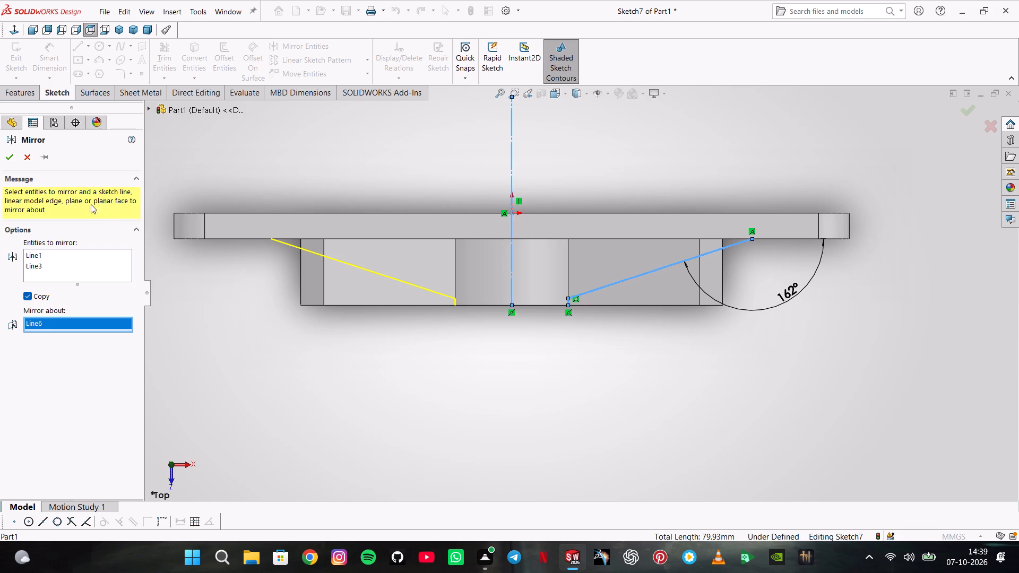
left_click(5, 158)
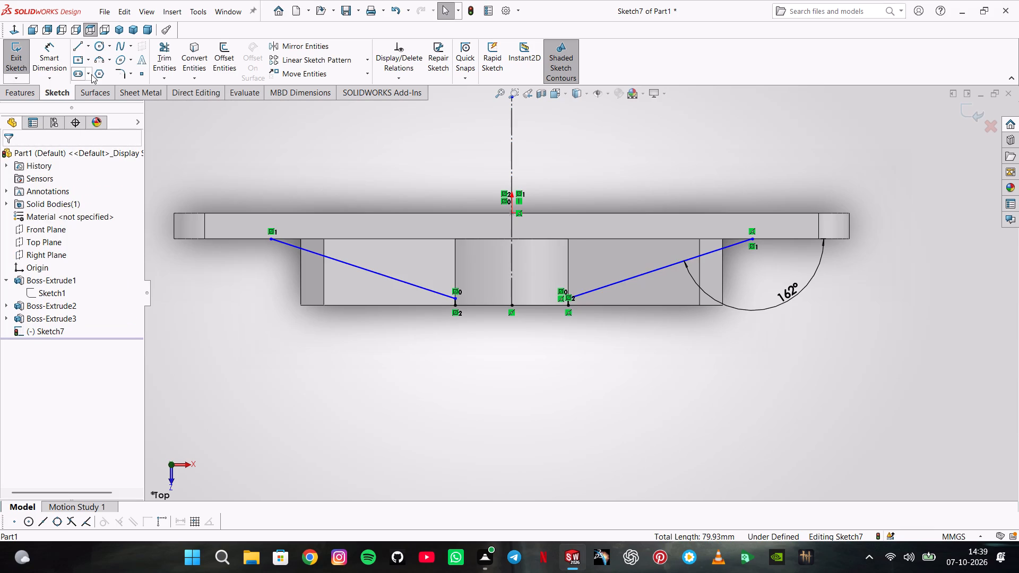
Draw a 13 mm vertical line from the mirrored slope's plate end, a horizontal line about 95 mm long, and a closing line to the other slope's end.
left_click(74, 51)
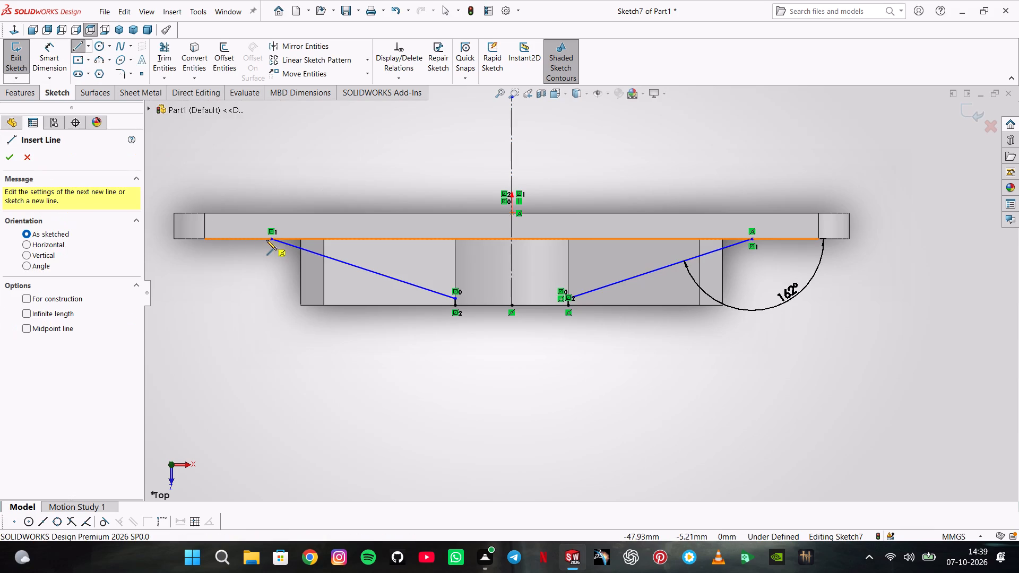
left_click(269, 238)
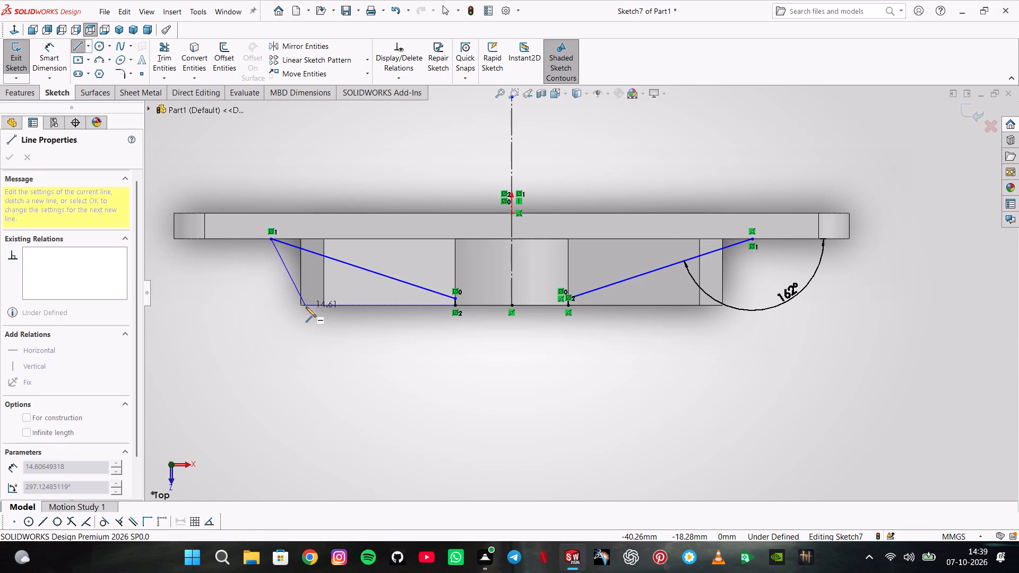
left_click(269, 305)
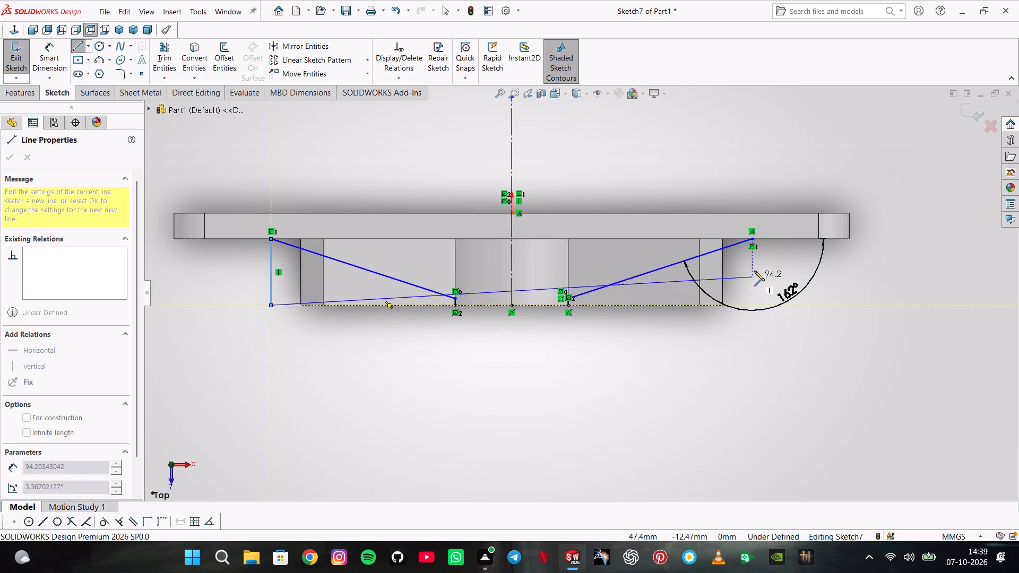
left_click(756, 307)
left_click(749, 239)
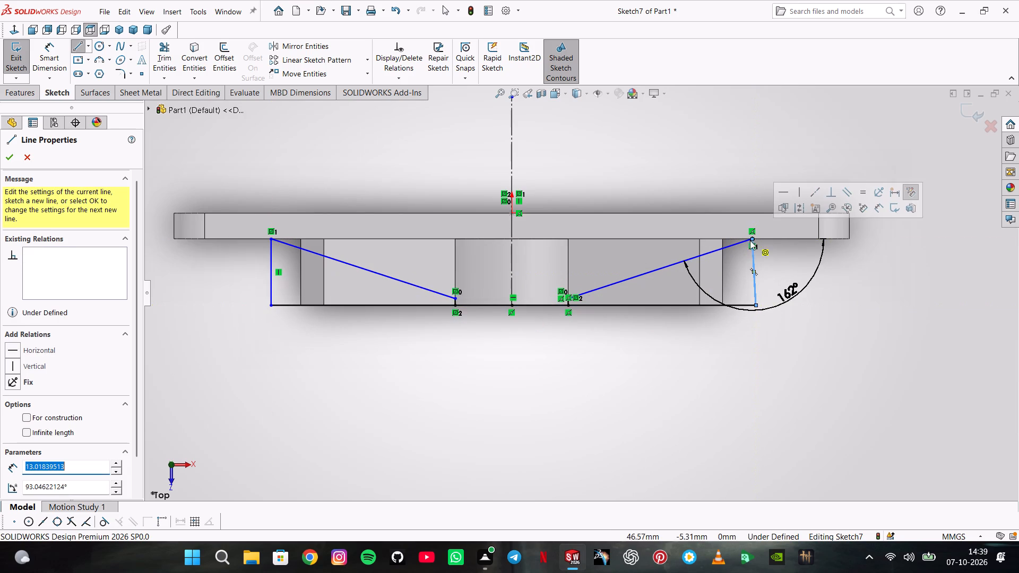
key("Escape")
key("Escape")
Add a vertical relation to the slightly tilted closing line beside the 162° dimension.
right_click(755, 281)
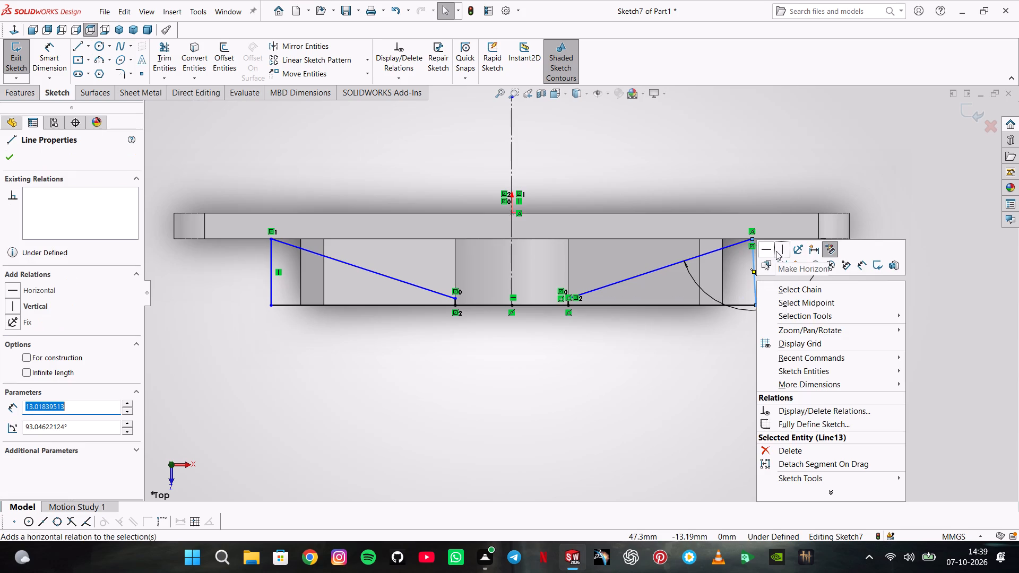
left_click(777, 249)
key("Escape")
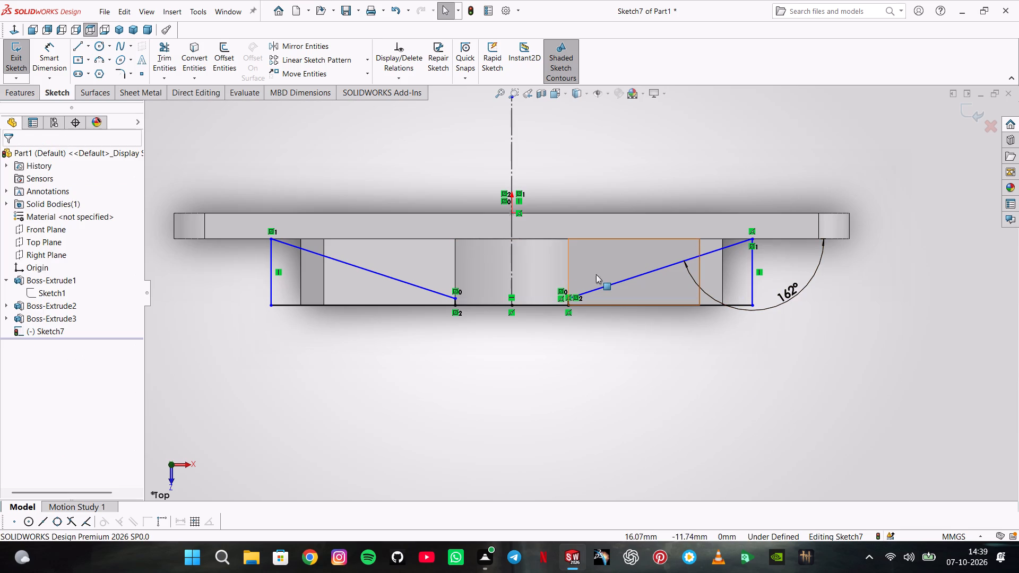
Trim to closest the horizontal line's portion across the boss, leaving two separate closed wedge profiles.
left_click(161, 48)
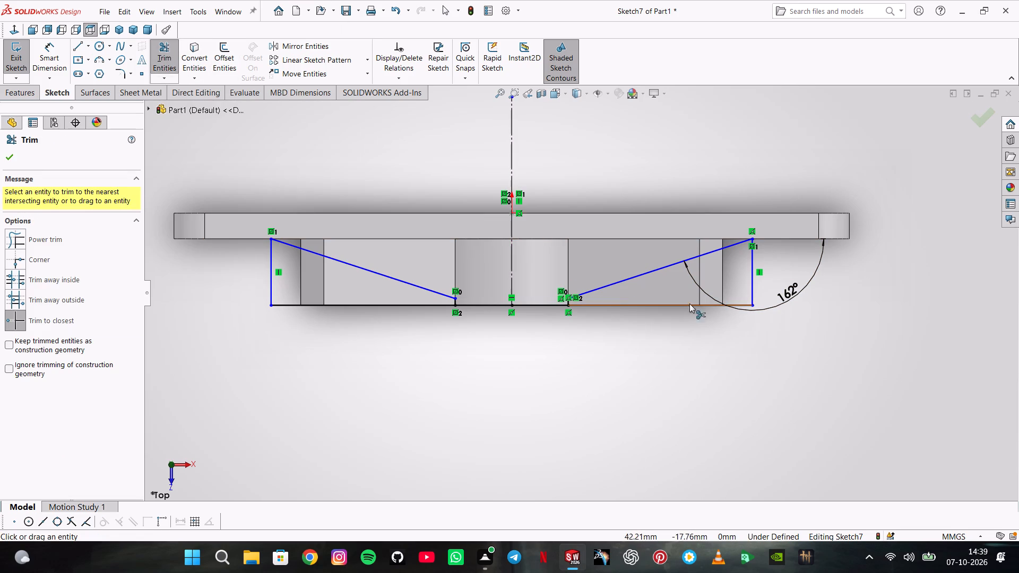
left_click(541, 306)
left_click(490, 303)
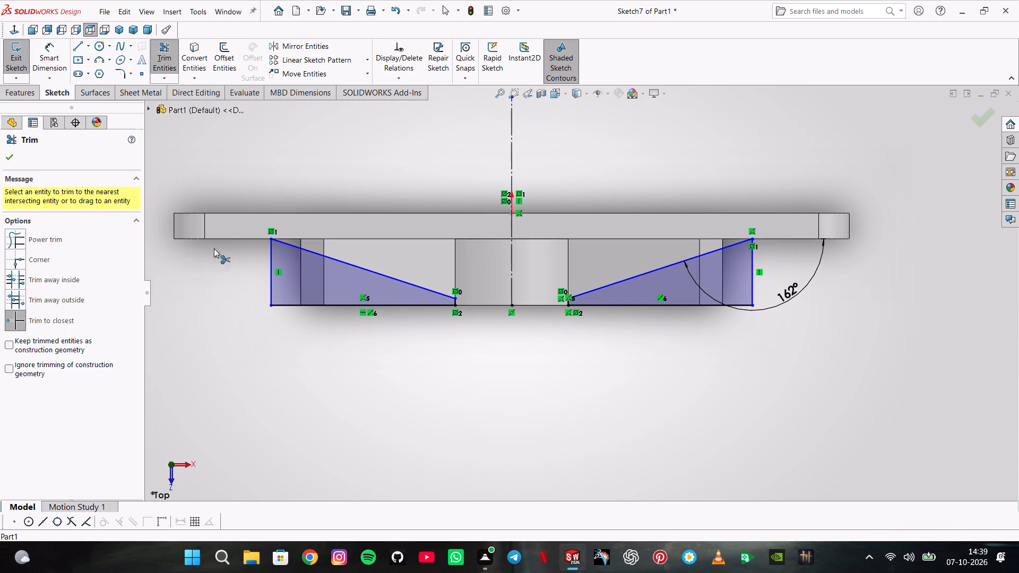
left_click(0, 162)
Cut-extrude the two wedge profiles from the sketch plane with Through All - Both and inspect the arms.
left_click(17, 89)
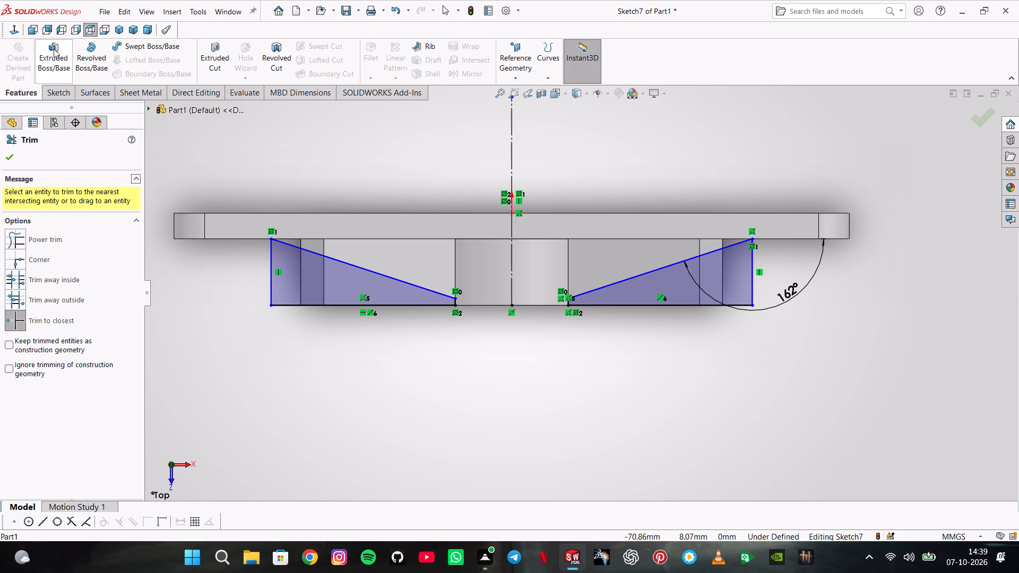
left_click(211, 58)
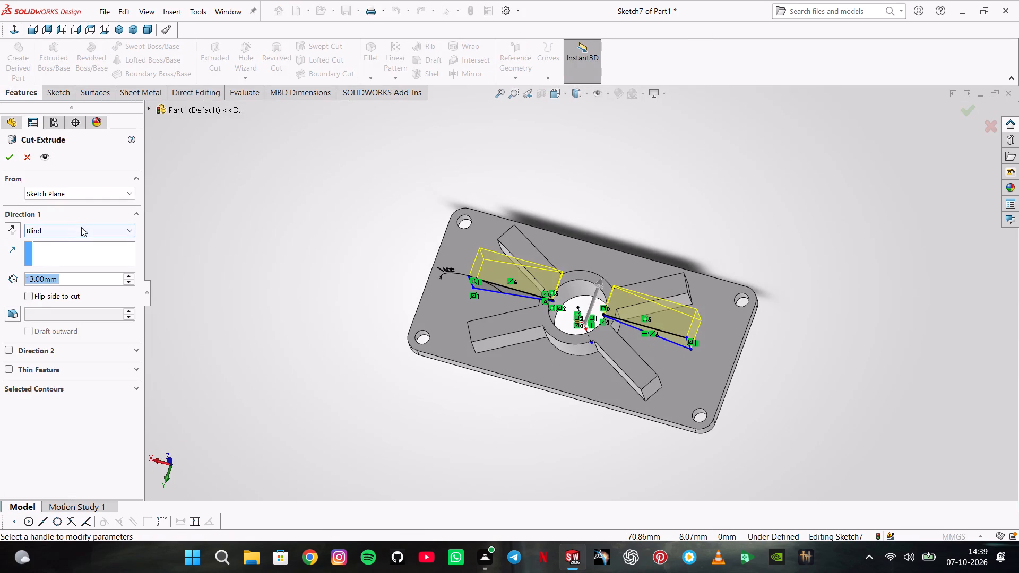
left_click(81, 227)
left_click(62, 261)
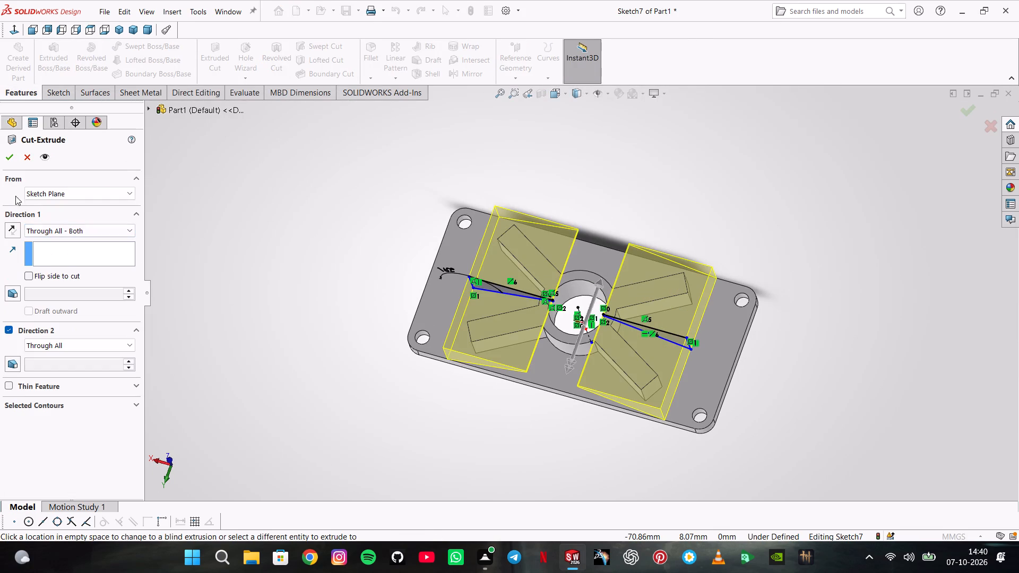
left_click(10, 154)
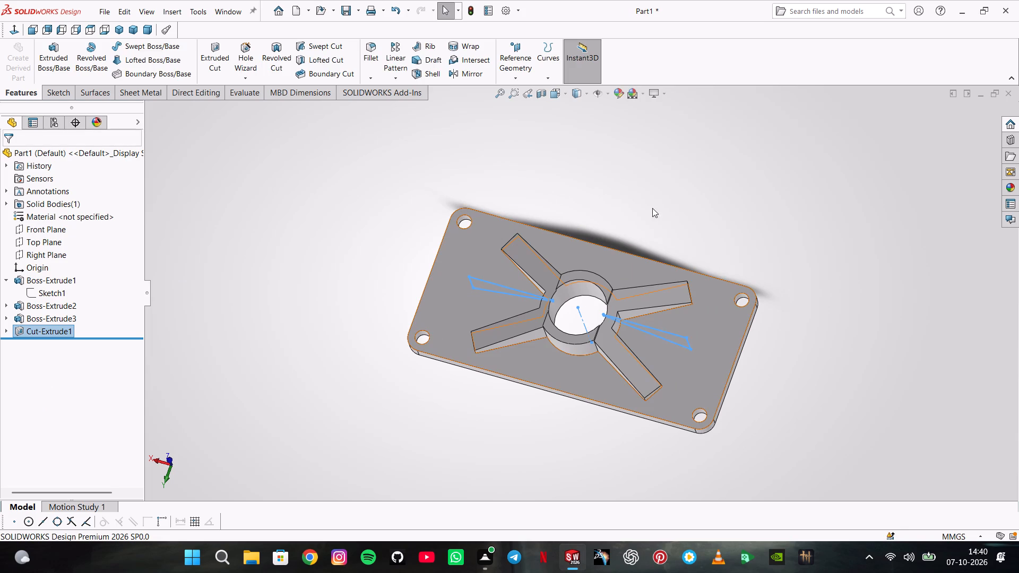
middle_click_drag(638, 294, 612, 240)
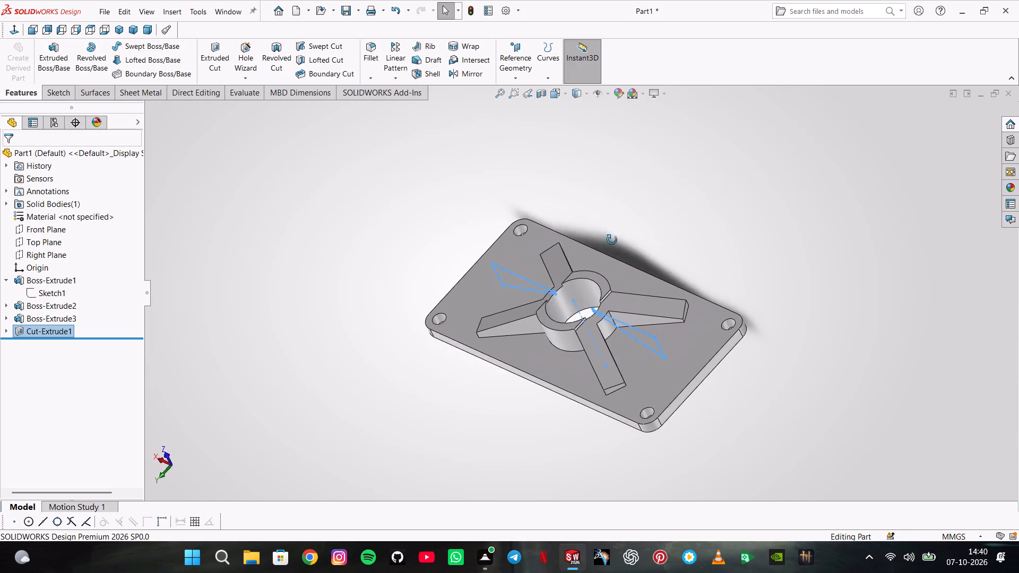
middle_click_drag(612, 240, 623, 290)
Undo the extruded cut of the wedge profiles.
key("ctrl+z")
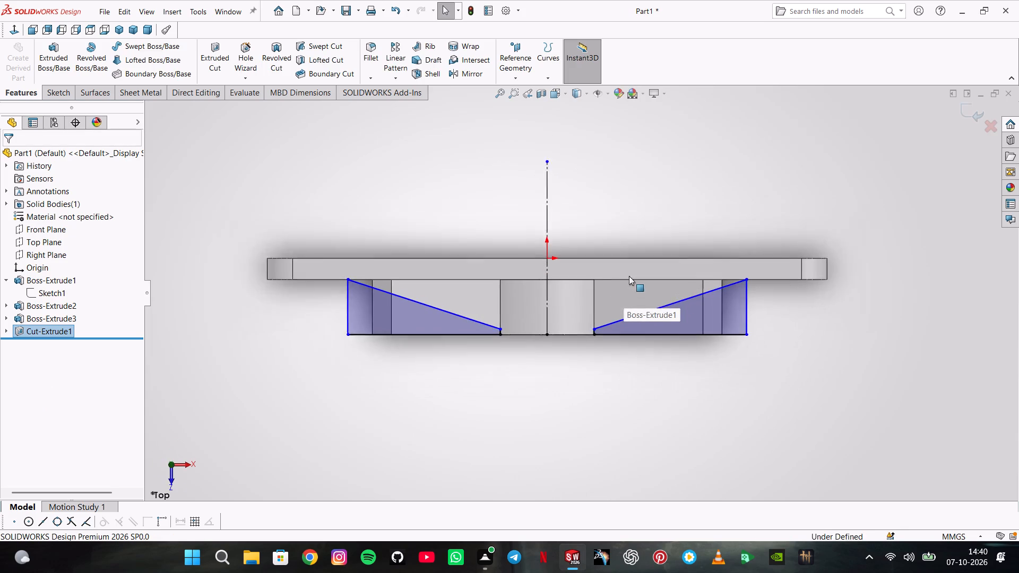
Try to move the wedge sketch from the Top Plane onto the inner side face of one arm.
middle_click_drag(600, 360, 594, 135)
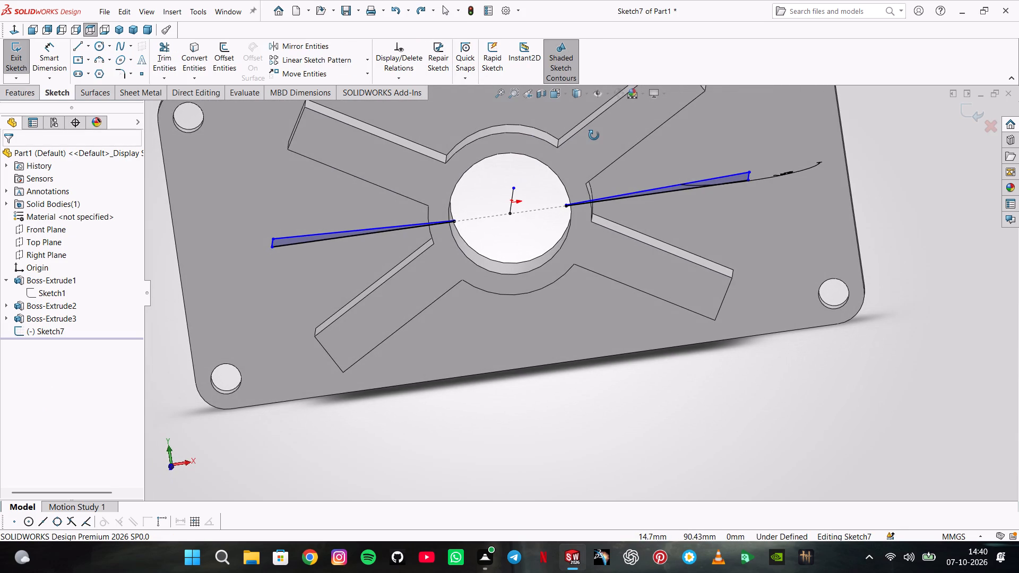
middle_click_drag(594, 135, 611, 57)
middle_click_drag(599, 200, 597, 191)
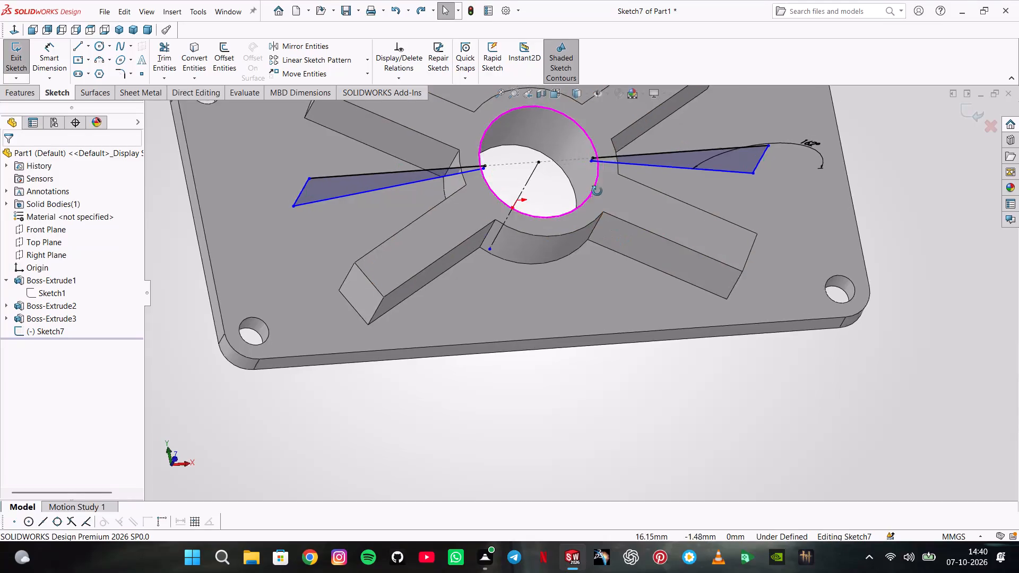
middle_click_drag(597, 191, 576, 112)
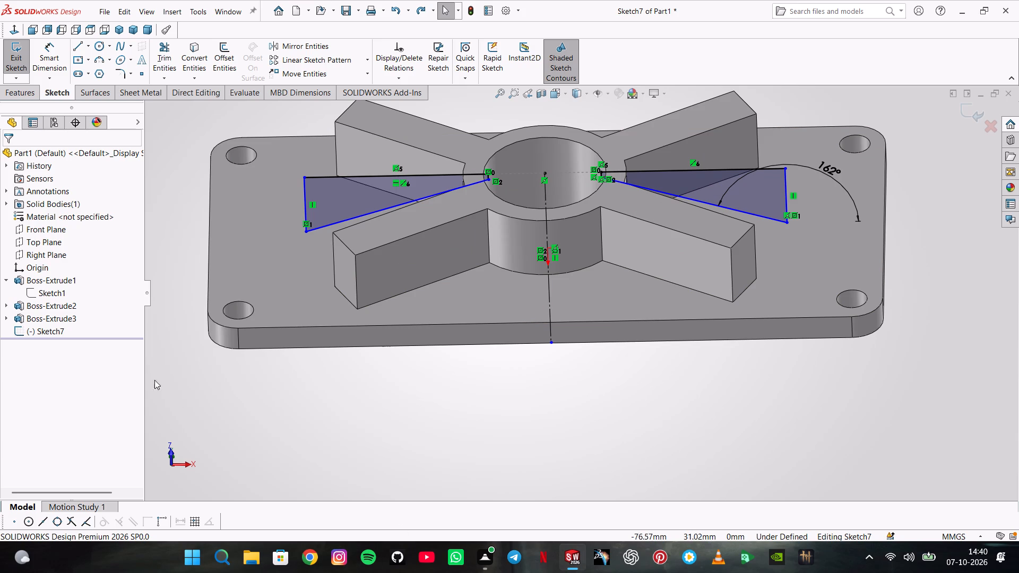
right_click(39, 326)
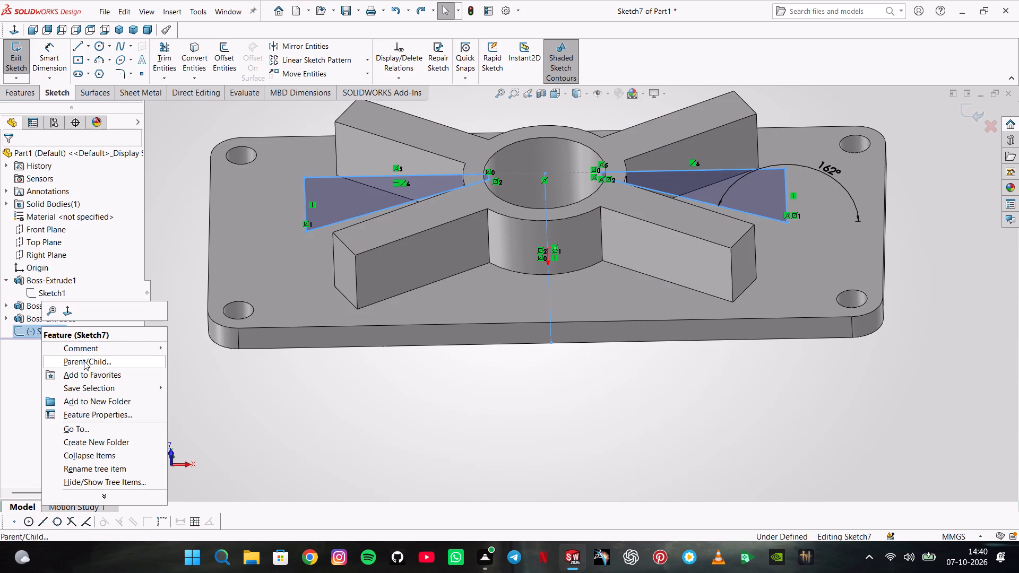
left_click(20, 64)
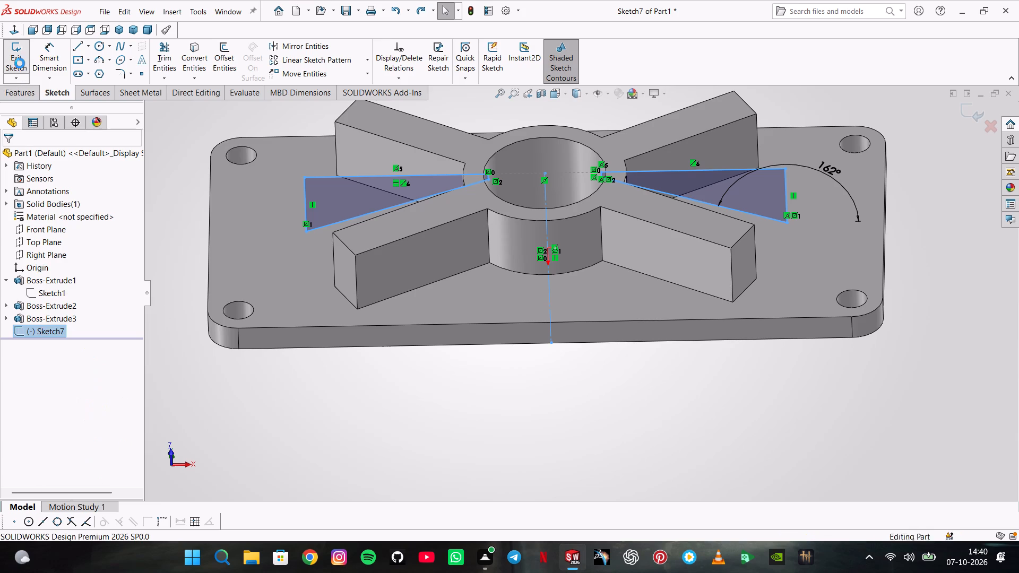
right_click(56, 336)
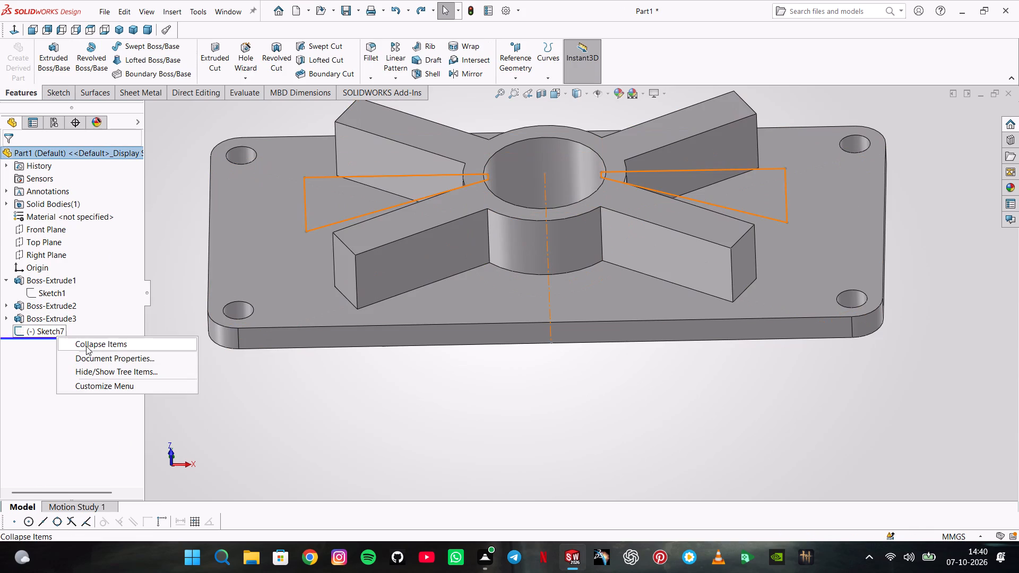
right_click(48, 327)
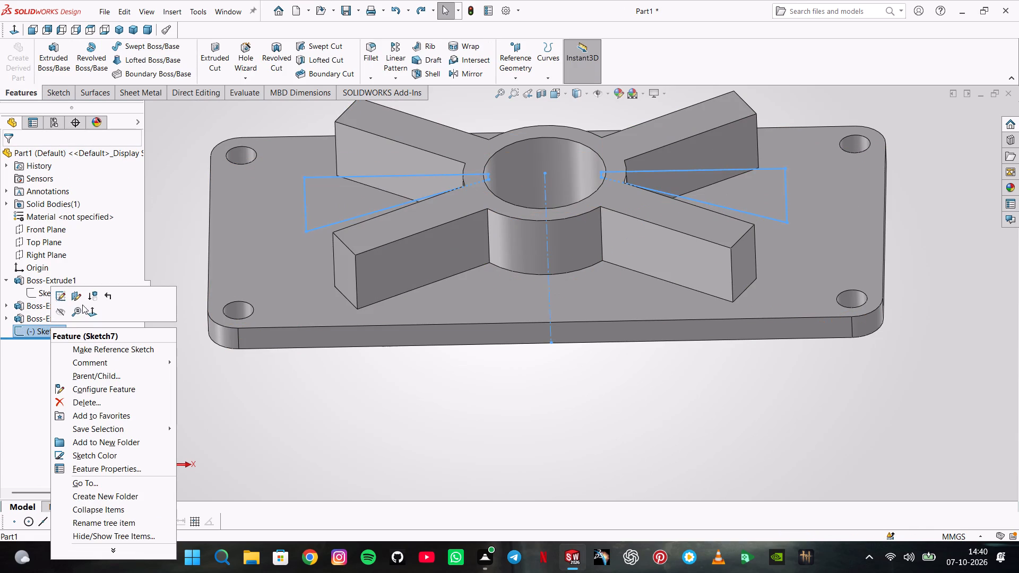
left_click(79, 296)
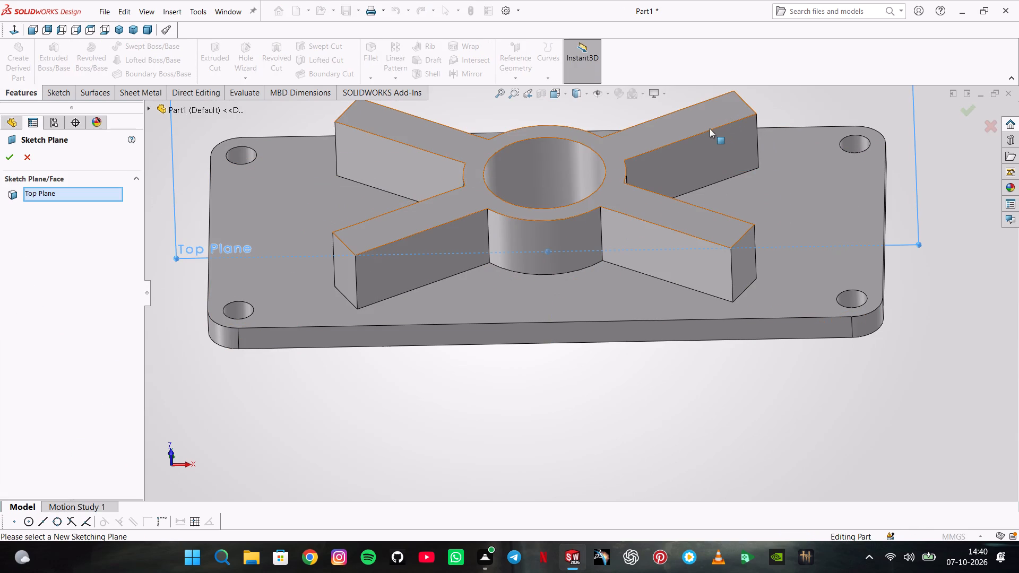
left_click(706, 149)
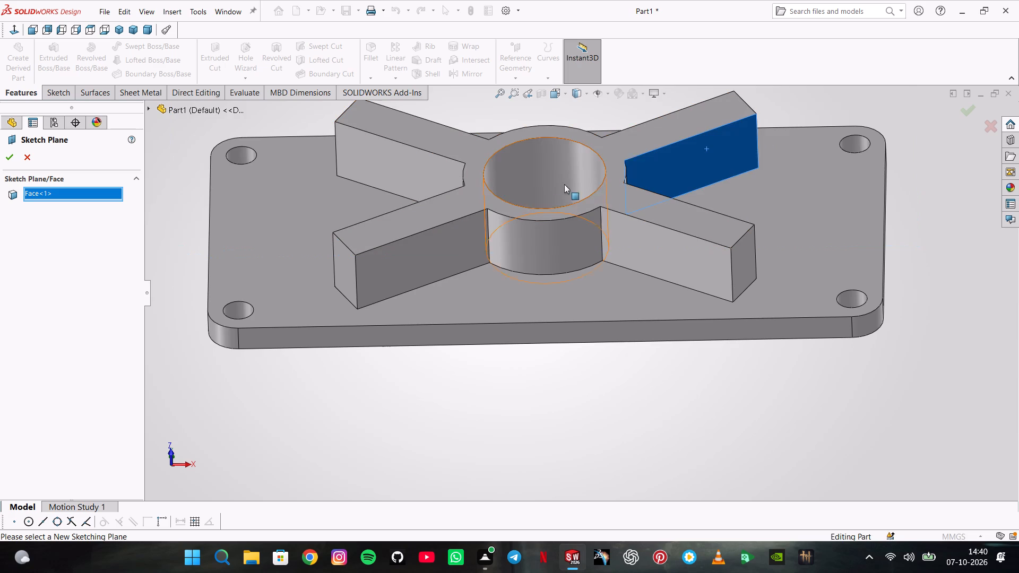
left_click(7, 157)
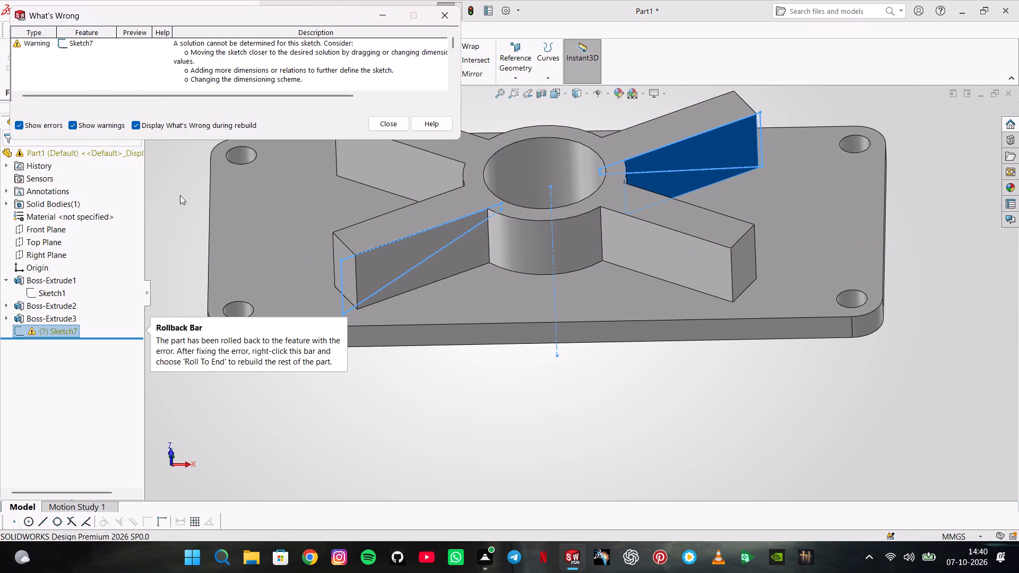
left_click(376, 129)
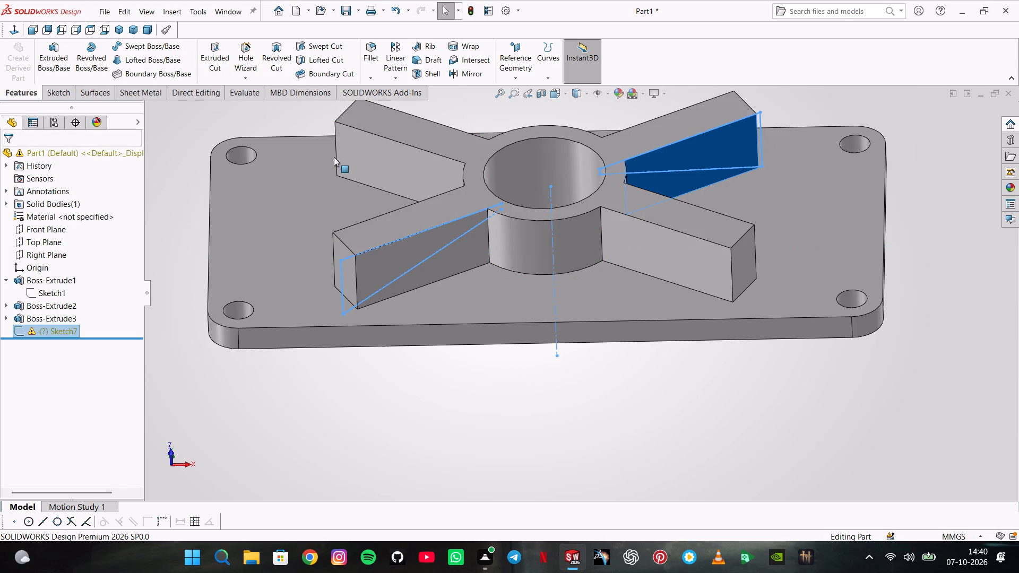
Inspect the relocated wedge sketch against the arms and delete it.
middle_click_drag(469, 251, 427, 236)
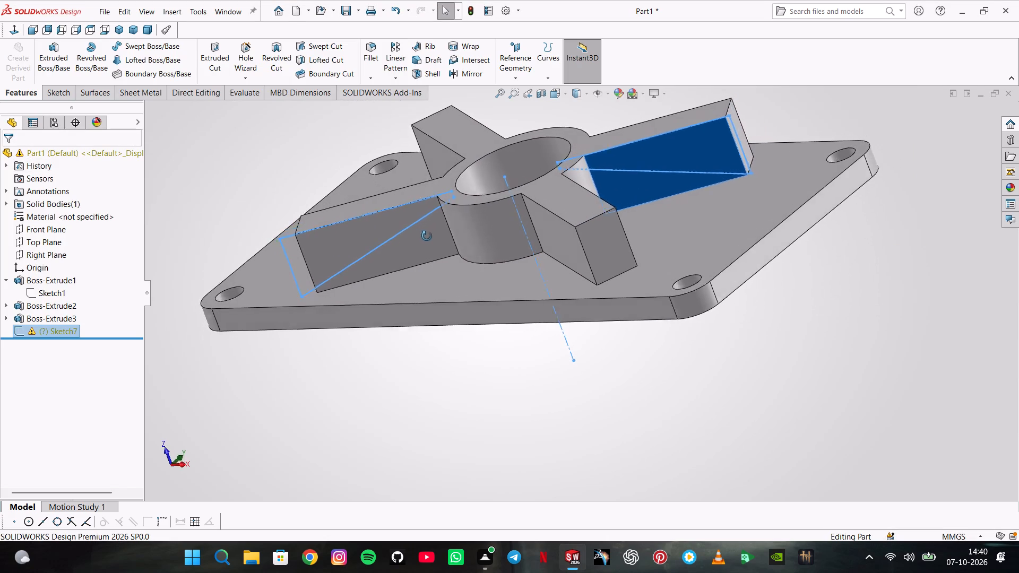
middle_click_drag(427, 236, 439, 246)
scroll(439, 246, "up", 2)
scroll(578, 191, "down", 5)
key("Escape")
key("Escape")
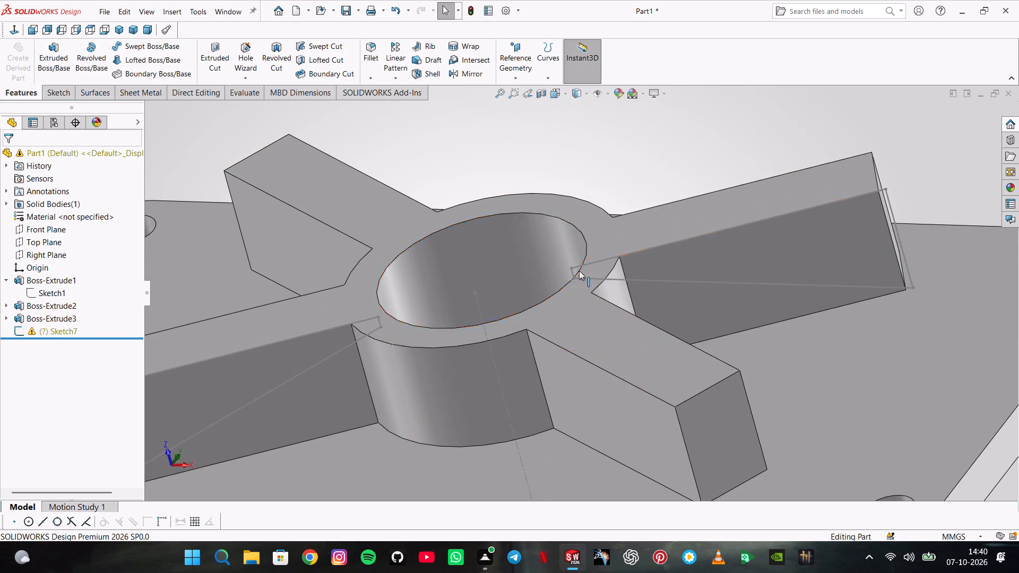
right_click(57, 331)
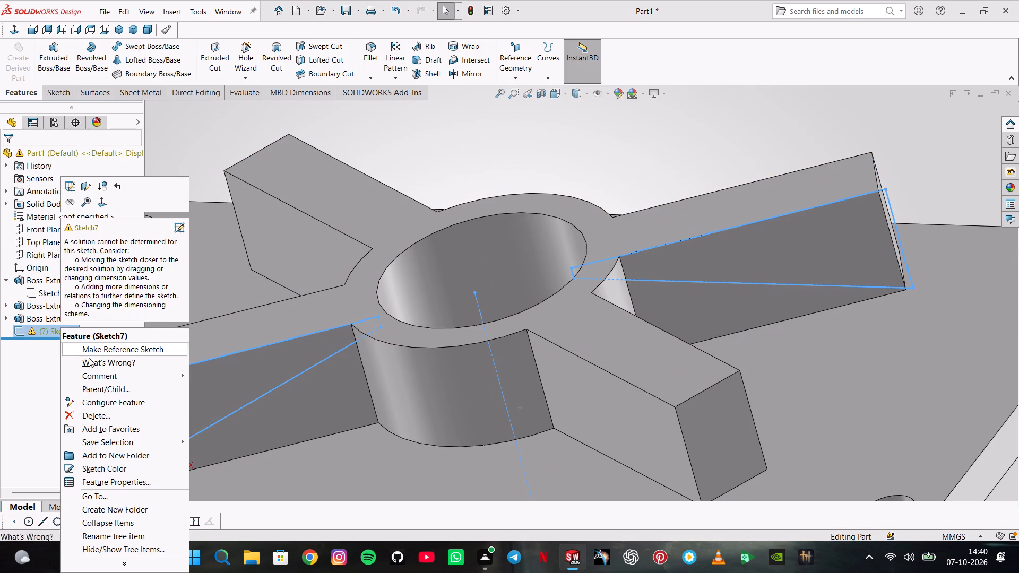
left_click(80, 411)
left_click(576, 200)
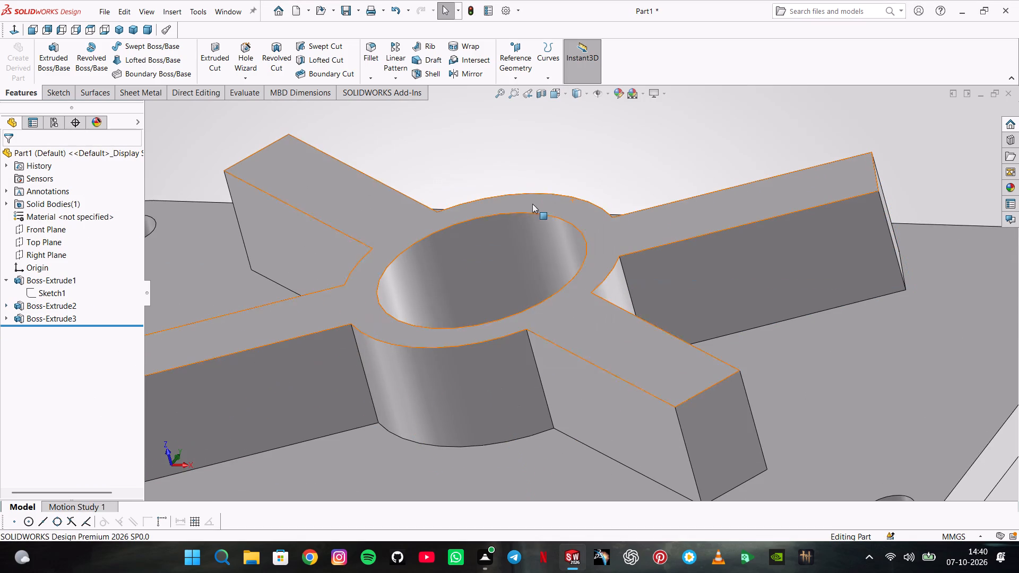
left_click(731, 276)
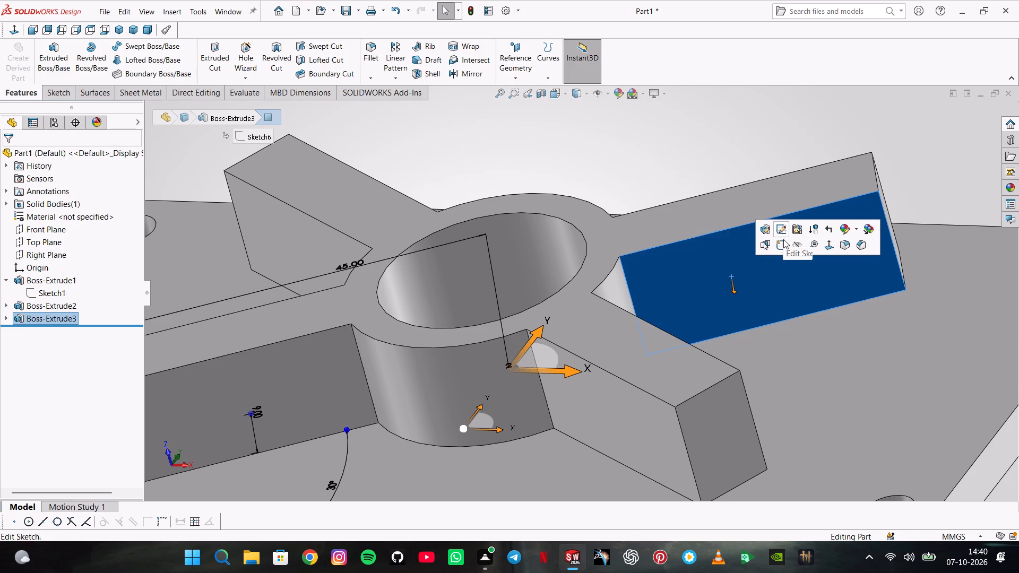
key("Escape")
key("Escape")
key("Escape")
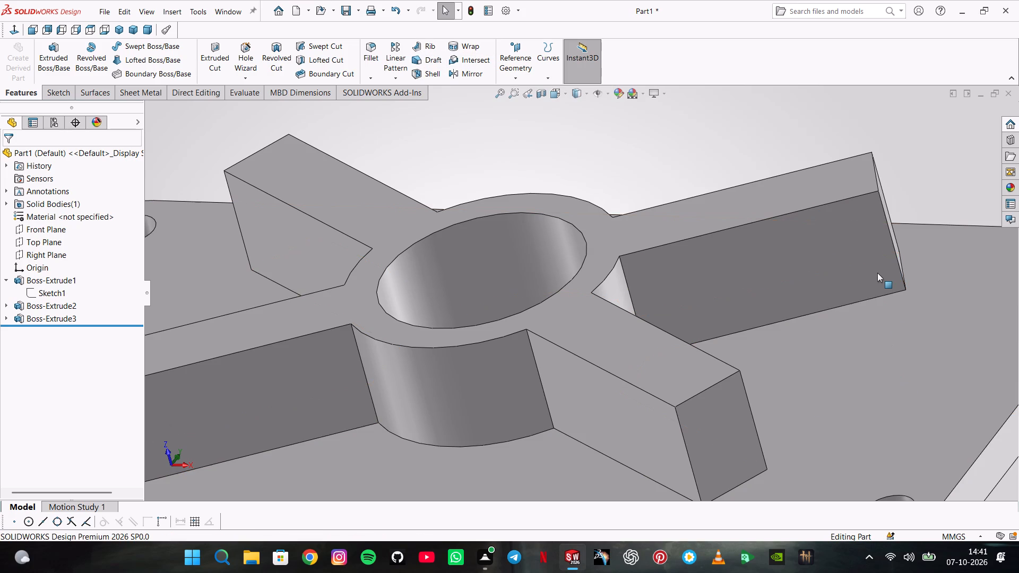
Undo back through the wedge sketch and the arms' extrusion to the open sketch of the four arm profiles.
key("ctrl+z")
key("ctrl+z")
key("ctrl+z")
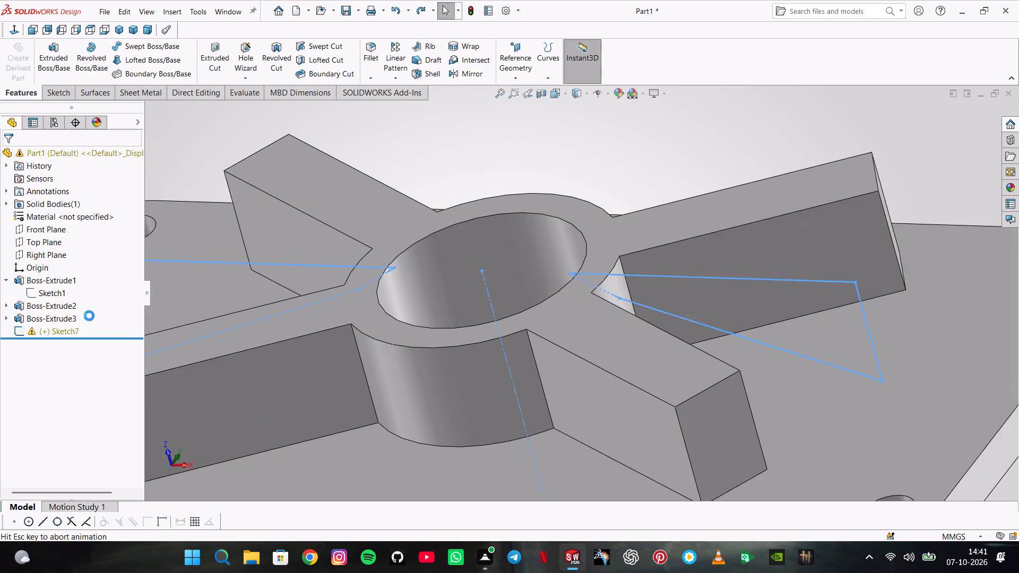
key("ctrl+z")
key("ctrl+z")
key("ctrl+z")
key("ctrl+z")
key("ctrl+z")
key("ctrl+z")
key("ctrl+z")
key("ctrl+z")
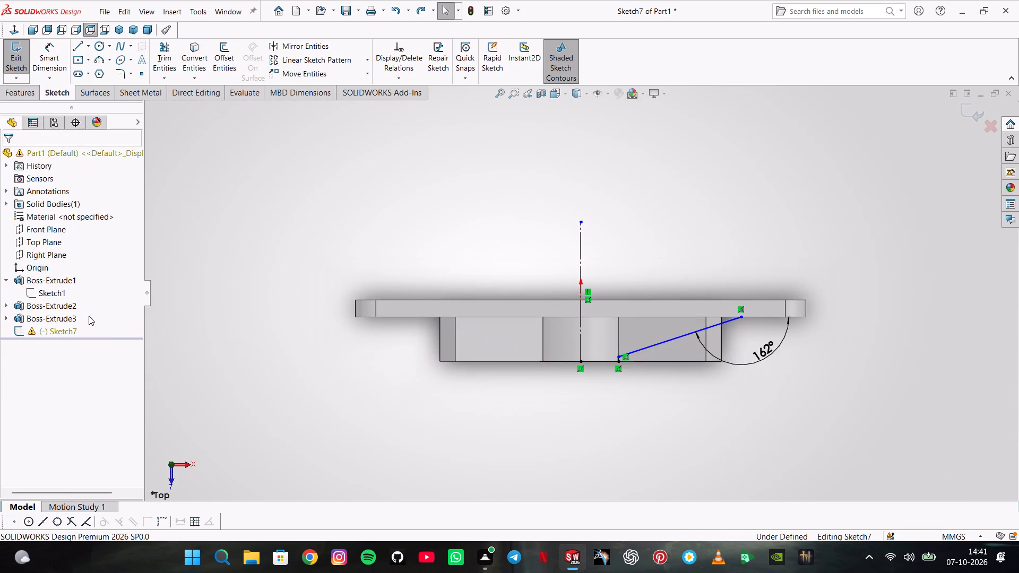
key("ctrl+z")
key("ctrl+z")
key("ctrl+z")
key("ctrl+z")
key("ctrl+z")
key("ctrl+z")
key("ctrl+z")
key("ctrl+z")
key("ctrl+z")
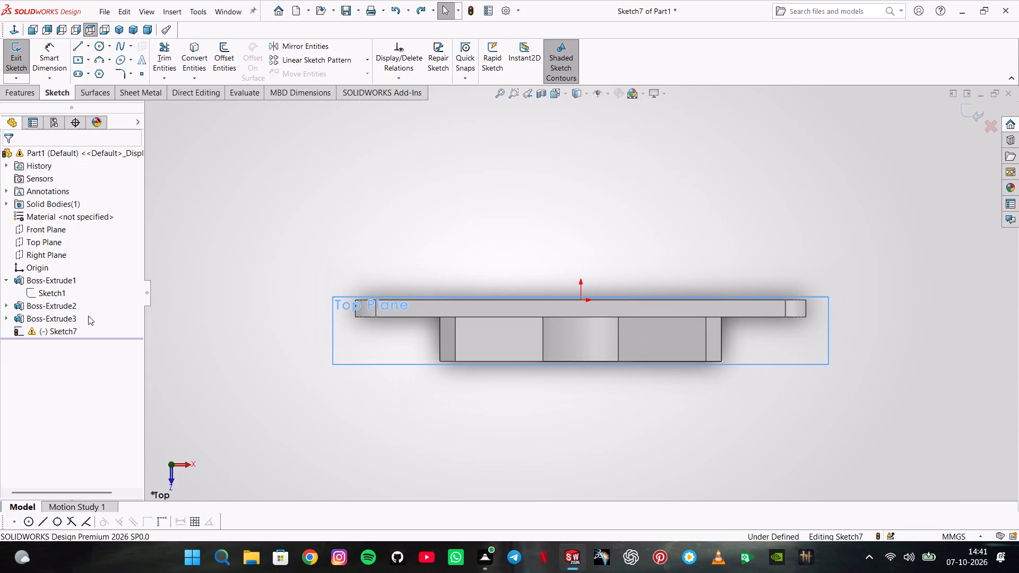
key("ctrl+z")
key("ctrl+z")
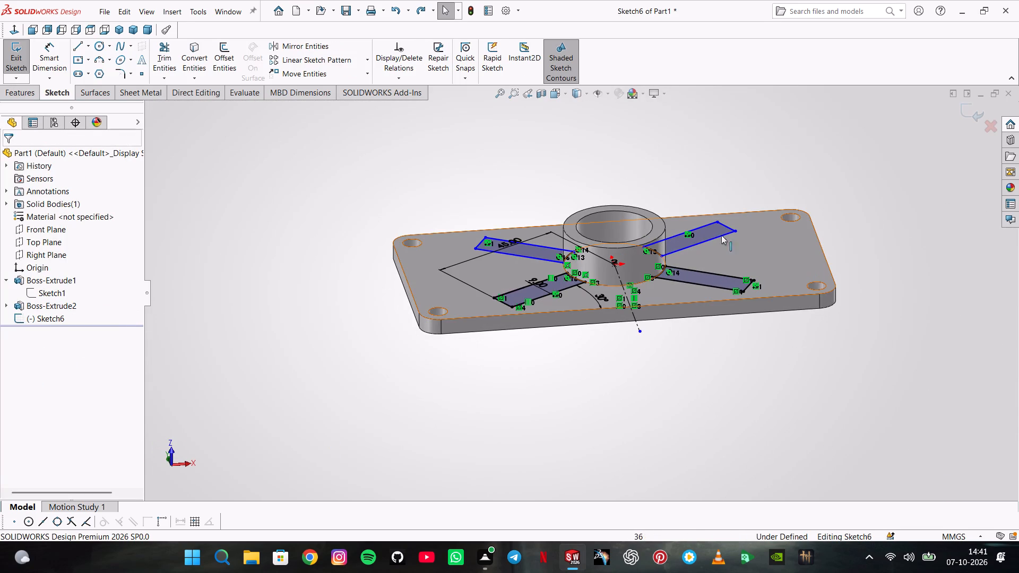
Inspect the arm profiles and undo their sketch back to two parallel lines 10 mm apart and one separate slanted line.
scroll(720, 233, "down", 3)
middle_click_drag(616, 196, 615, 227)
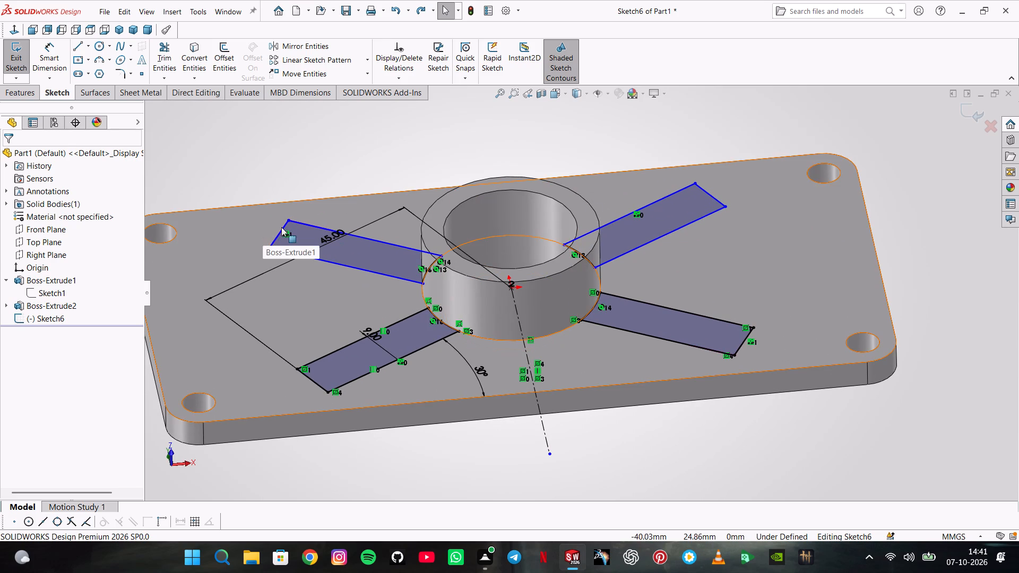
middle_click_drag(425, 332, 404, 257)
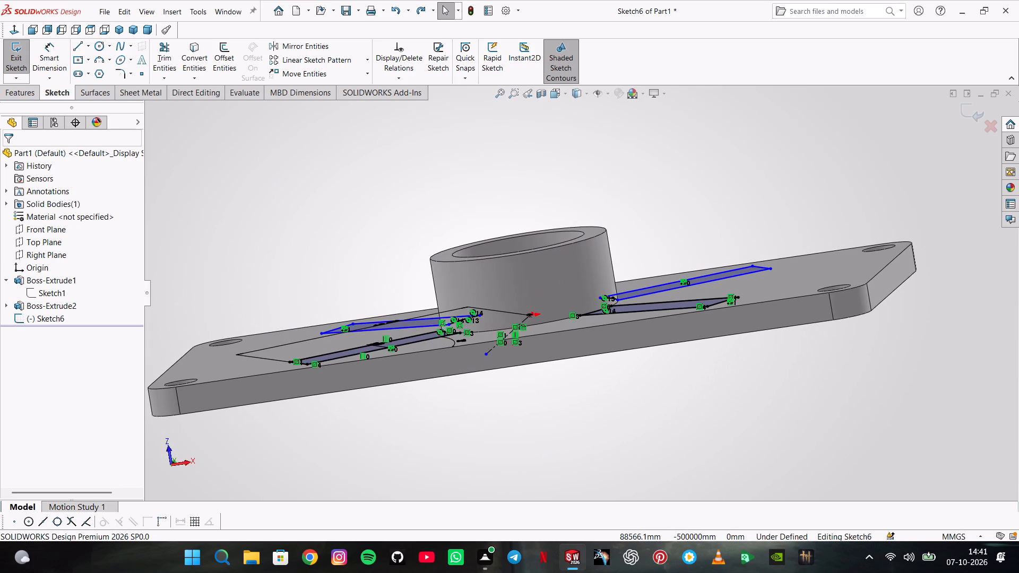
left_click(10, 72)
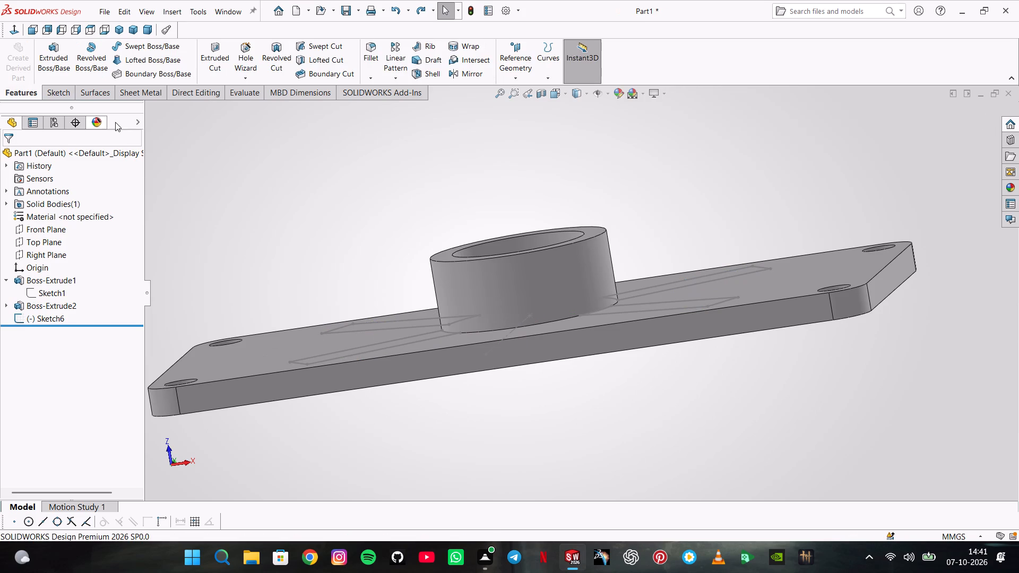
key("ctrl+z")
key("ctrl+z")
key("ctrl+z")
key("ctrl+z")
key("ctrl+z")
key("ctrl+z")
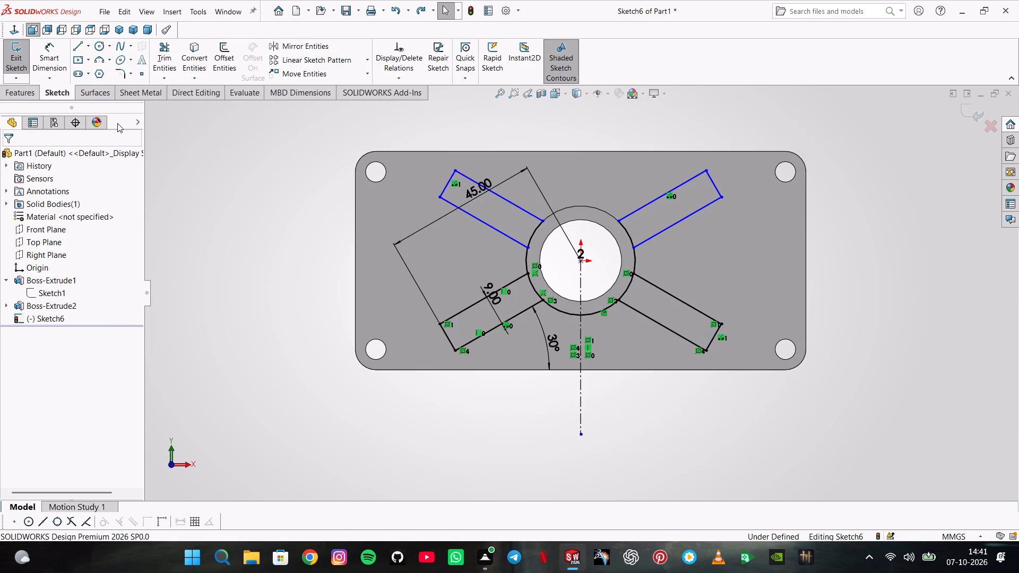
key("ctrl+z")
key("ctrl+z")
key("ctrl+z")
key("ctrl+z")
key("ctrl+z")
key("ctrl+z")
key("ctrl+z")
key("ctrl+z")
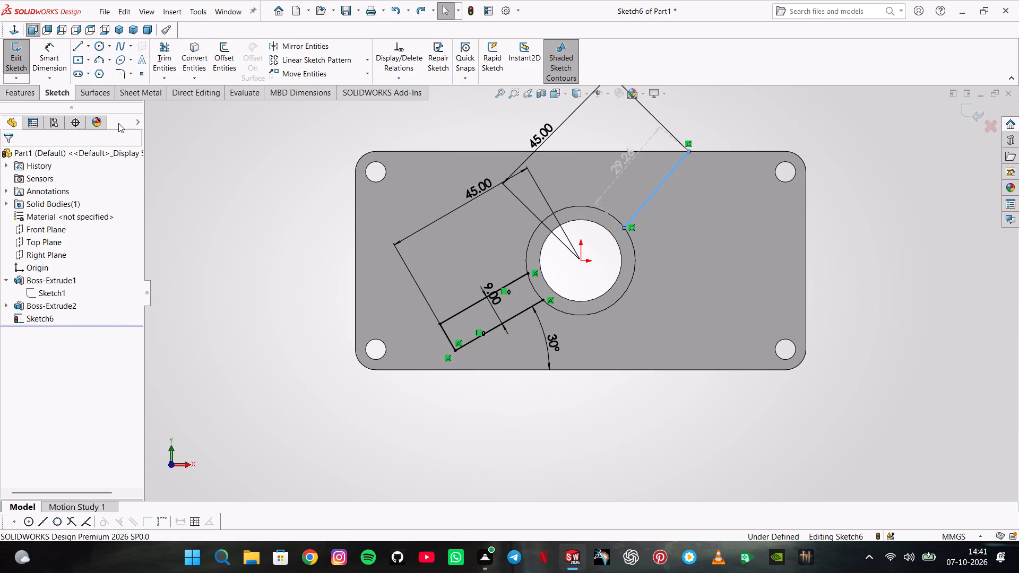
key("ctrl+z")
key("ctrl+z")
key("ctrl+z")
key("ctrl+z")
key("ctrl+z")
key("ctrl+z")
key("ctrl+z")
key("ctrl+z")
key("ctrl+z")
key("ctrl+z")
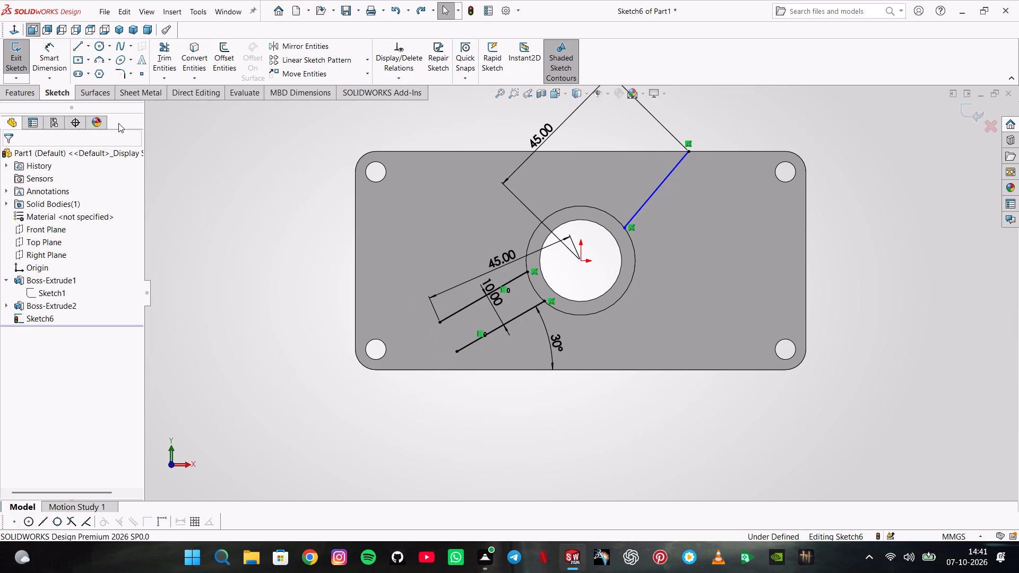
key("ctrl+z")
key("ctrl+z")
key("ctrl+z")
key("ctrl+z")
key("ctrl+z")
key("ctrl+z")
key("ctrl+z")
key("ctrl+z")
key("ctrl+z")
key("ctrl+z")
key("ctrl+z")
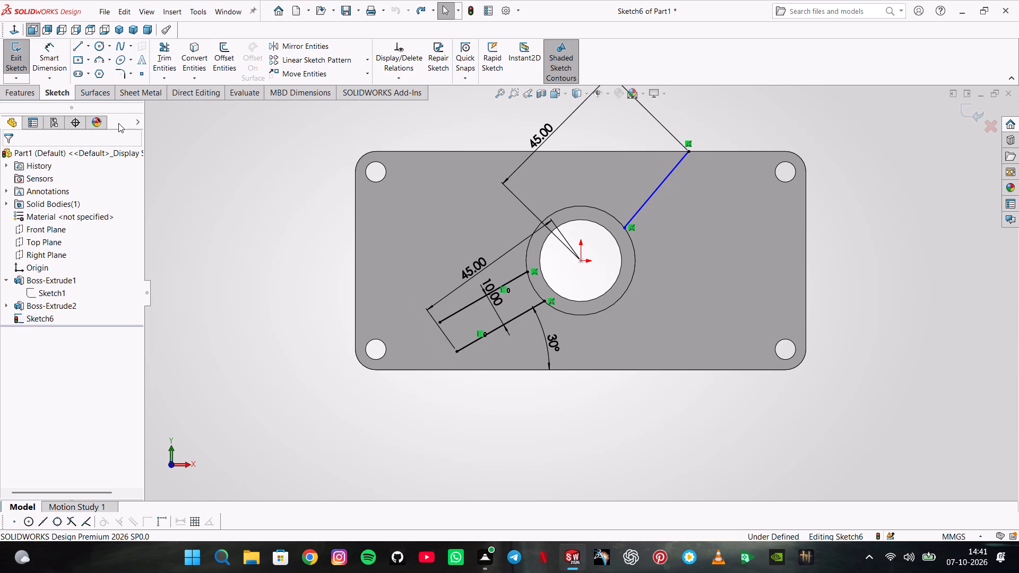
key("ctrl+z")
key("ctrl+z")
key("ctrl+z")
key("ctrl+z")
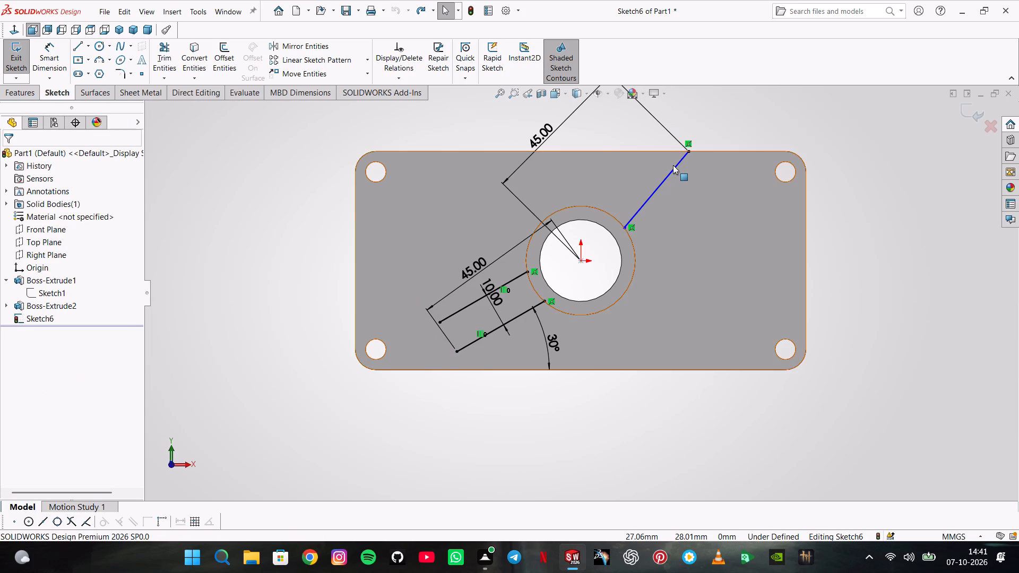
Delete the slanted line and the two parallel arm lines with their dimensions, and exit the emptied sketch.
left_click(676, 165)
key("F12")
key("Delete")
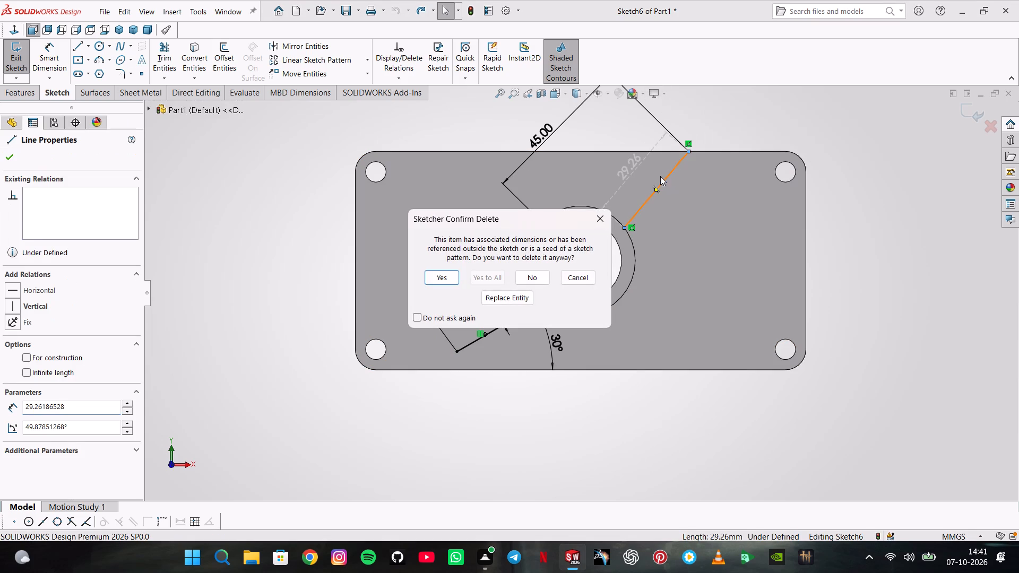
key("Delete")
key("Return")
left_click_drag(495, 245, 450, 378)
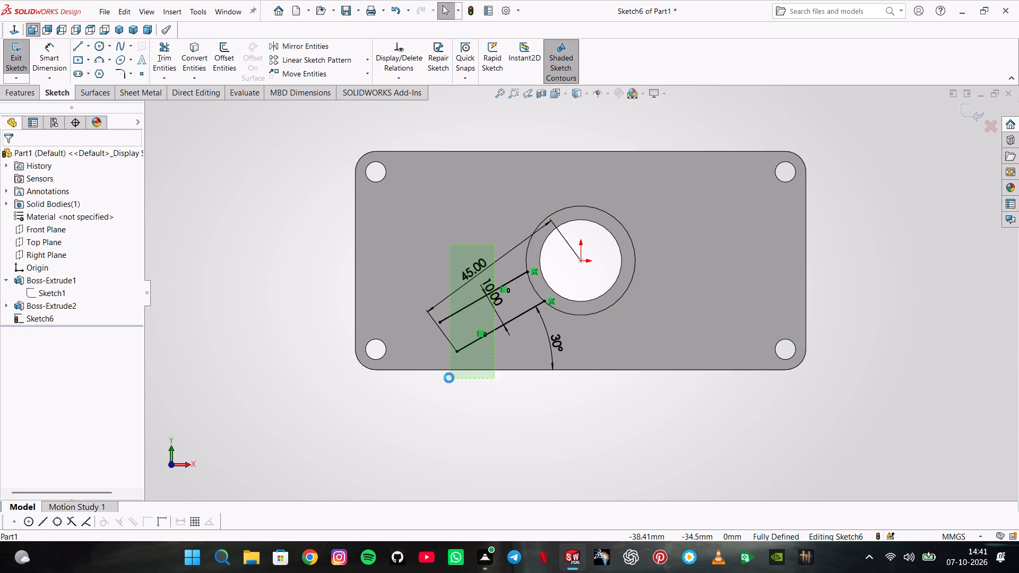
key("Delete")
key("Return")
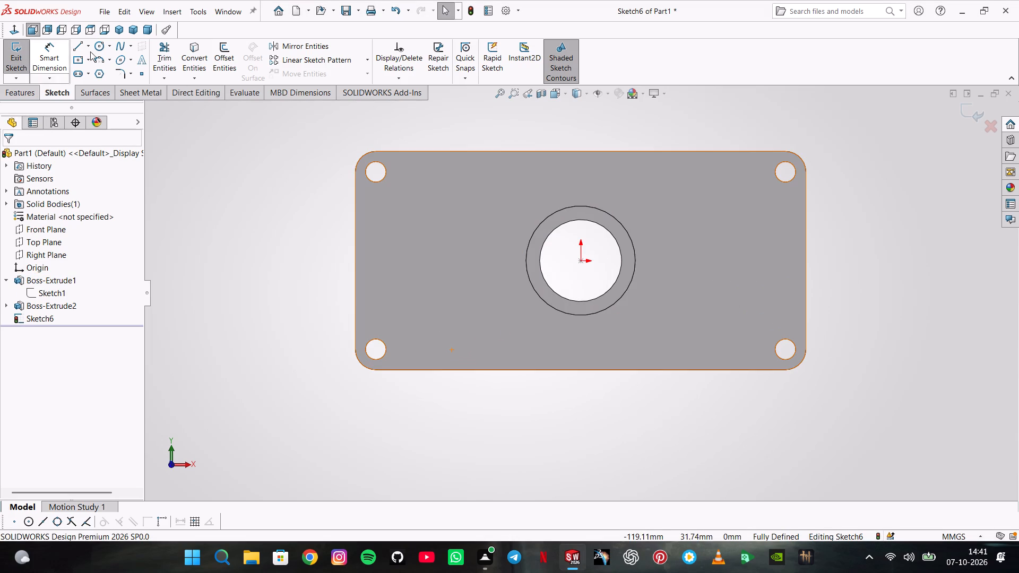
left_click(24, 77)
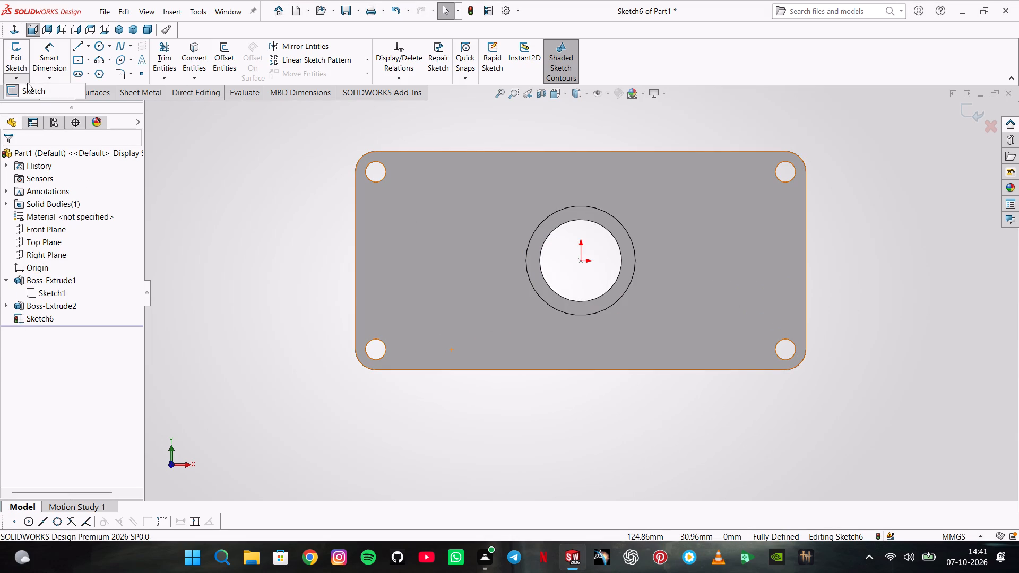
left_click(21, 50)
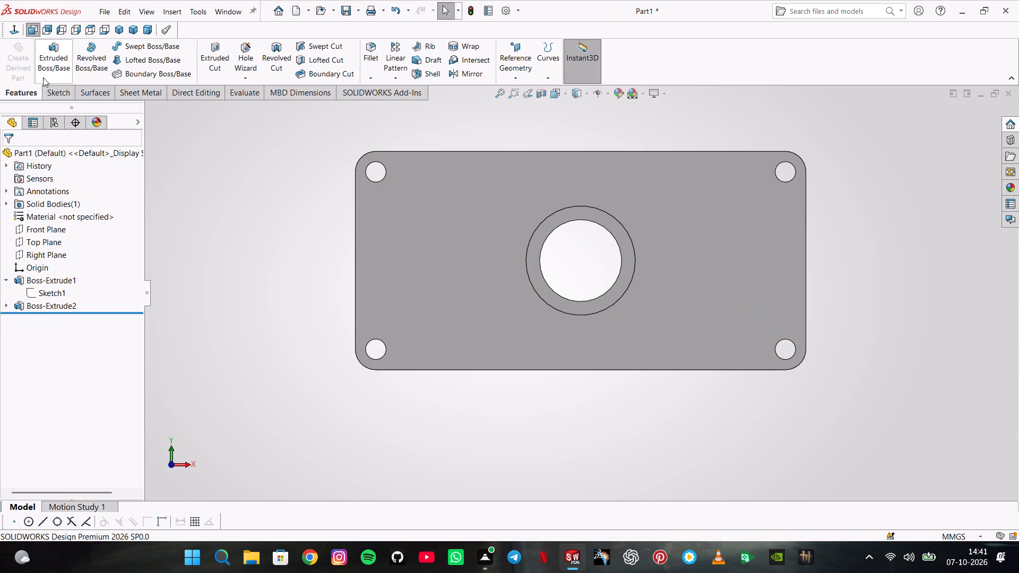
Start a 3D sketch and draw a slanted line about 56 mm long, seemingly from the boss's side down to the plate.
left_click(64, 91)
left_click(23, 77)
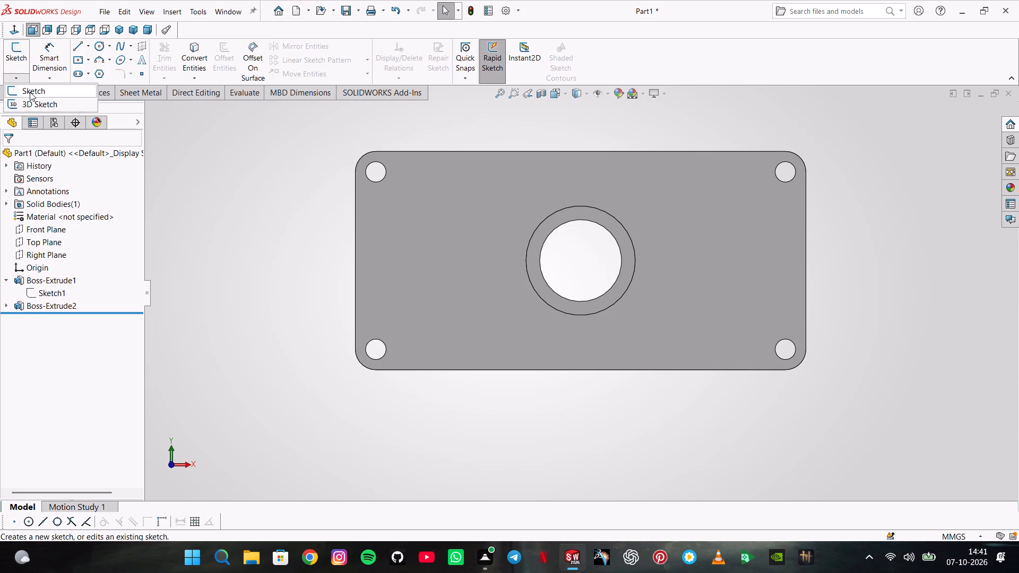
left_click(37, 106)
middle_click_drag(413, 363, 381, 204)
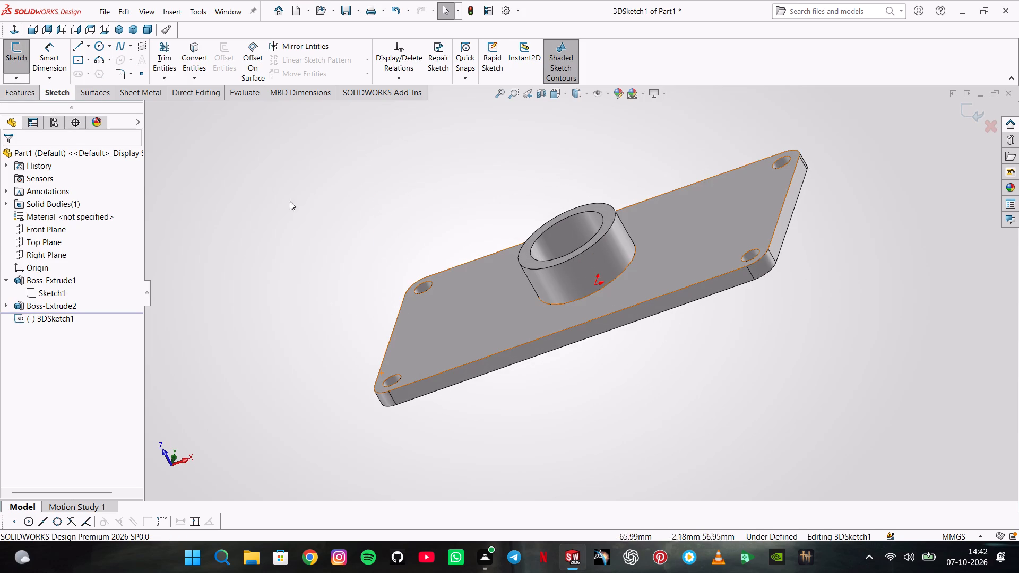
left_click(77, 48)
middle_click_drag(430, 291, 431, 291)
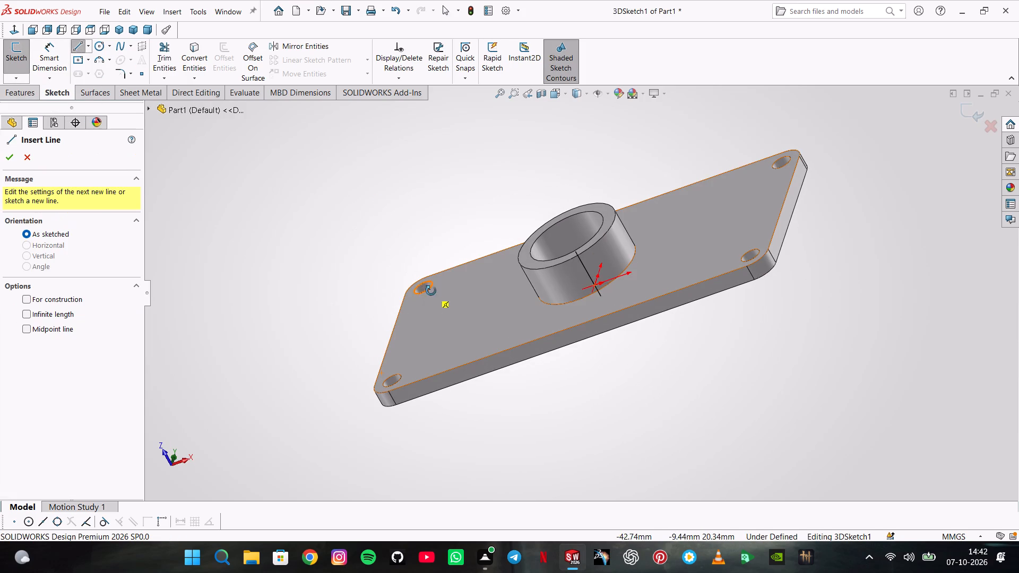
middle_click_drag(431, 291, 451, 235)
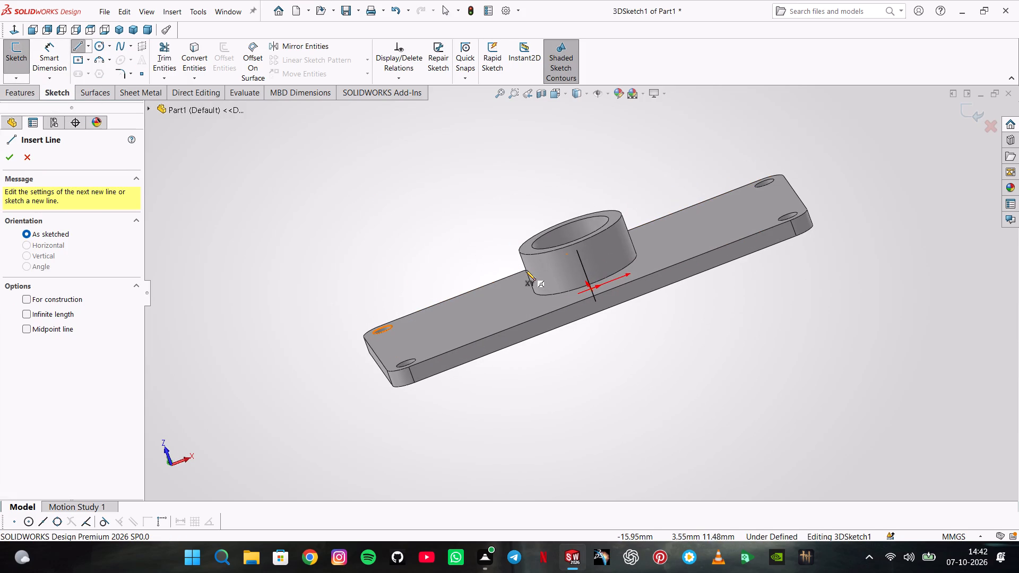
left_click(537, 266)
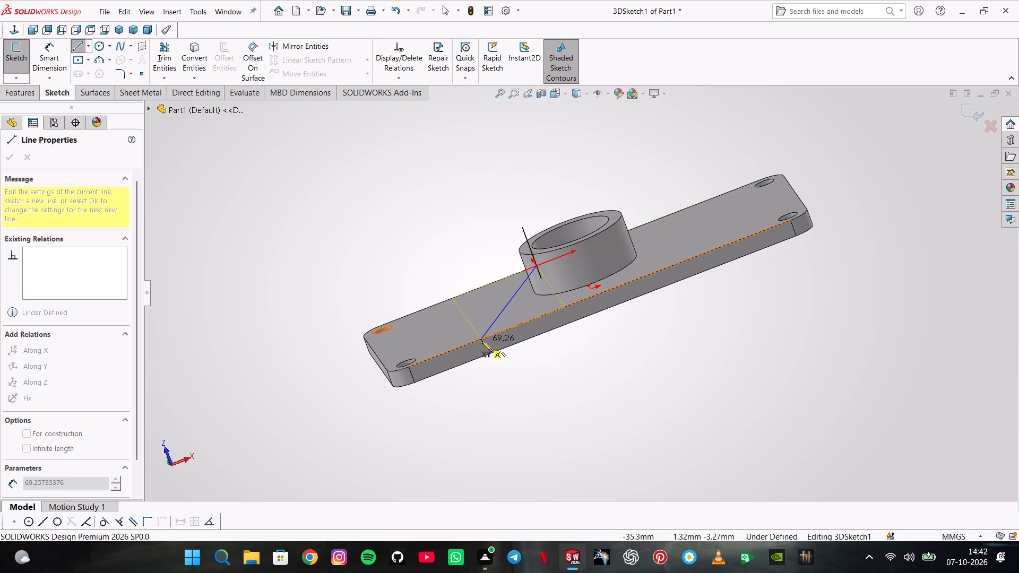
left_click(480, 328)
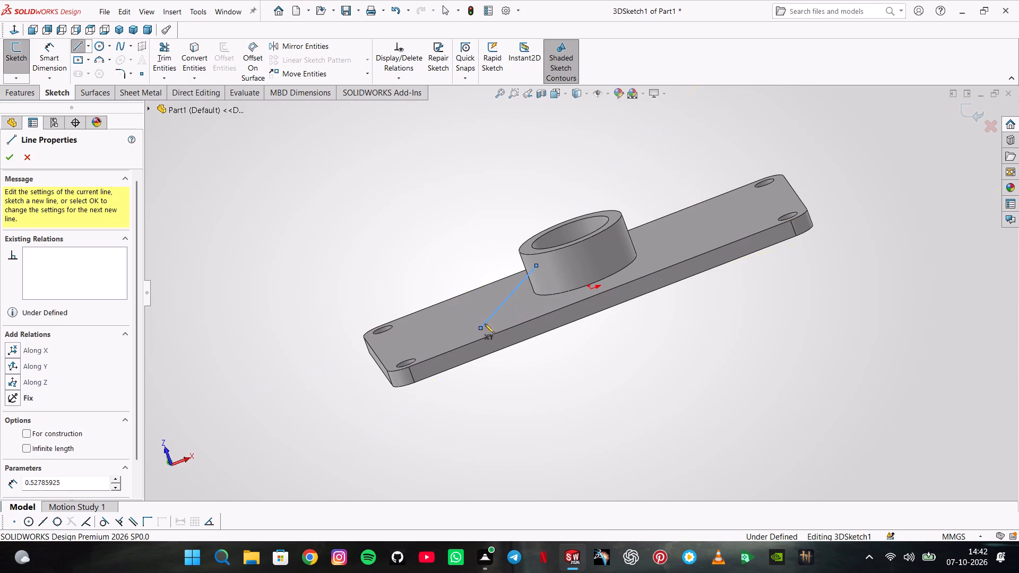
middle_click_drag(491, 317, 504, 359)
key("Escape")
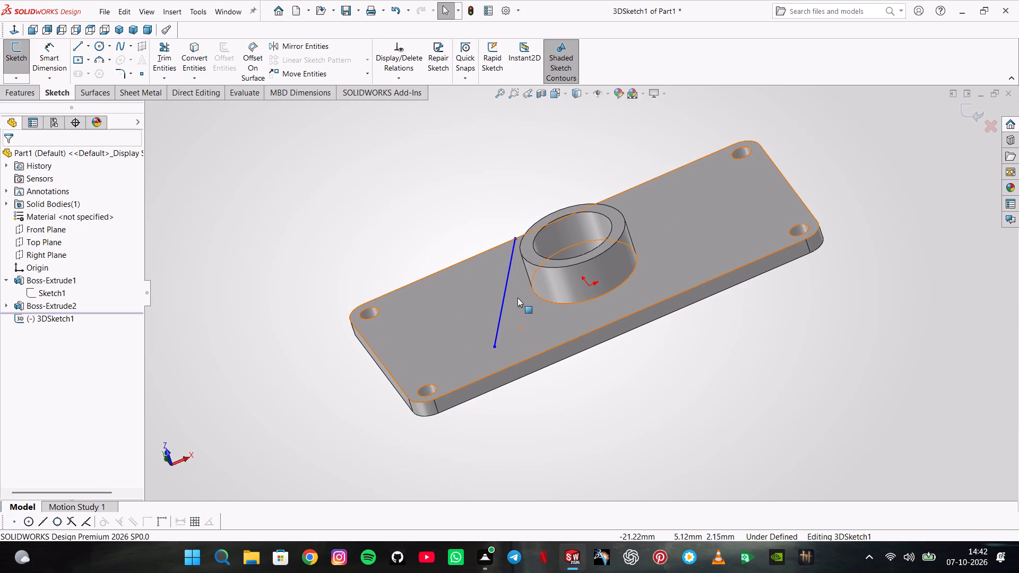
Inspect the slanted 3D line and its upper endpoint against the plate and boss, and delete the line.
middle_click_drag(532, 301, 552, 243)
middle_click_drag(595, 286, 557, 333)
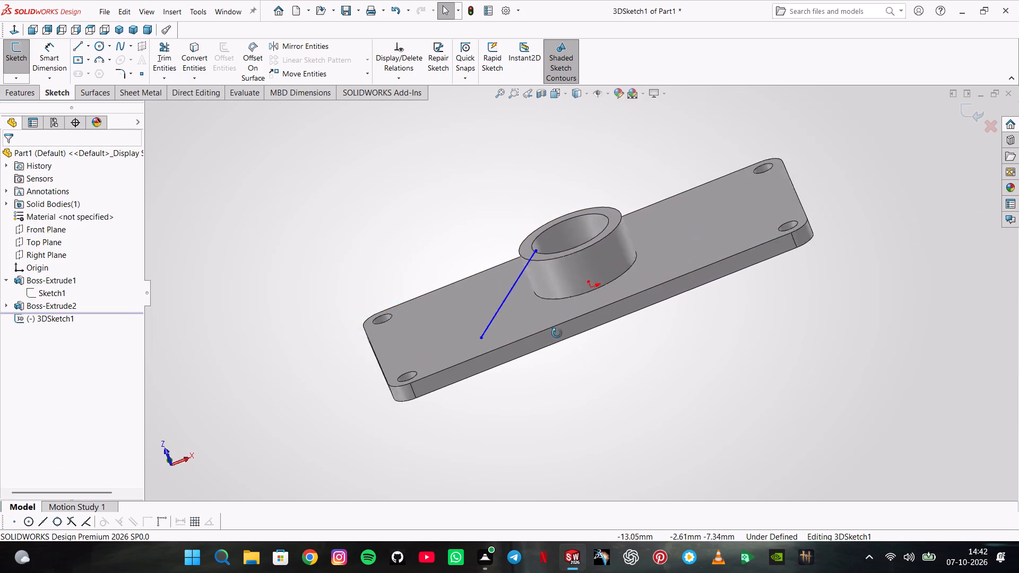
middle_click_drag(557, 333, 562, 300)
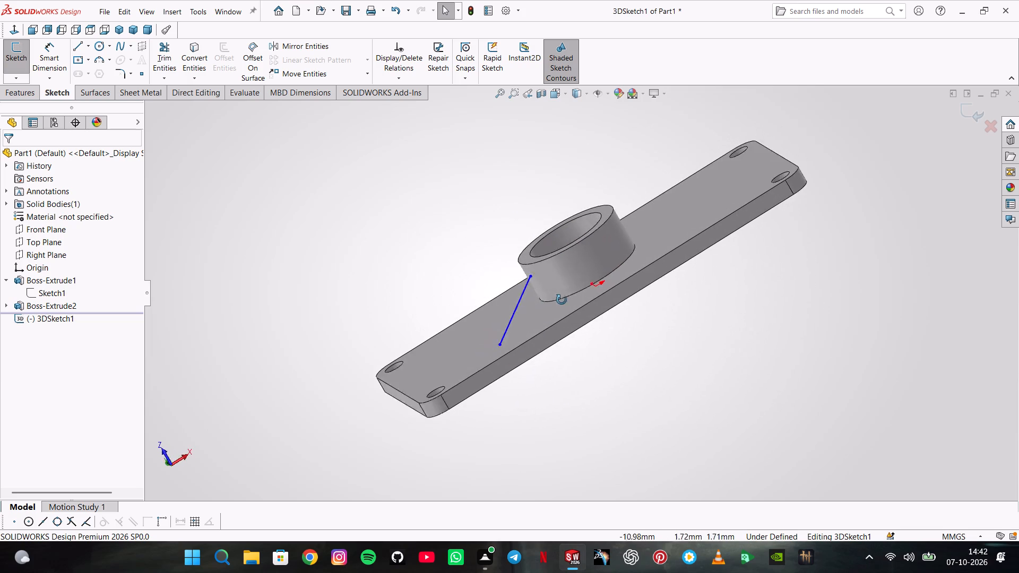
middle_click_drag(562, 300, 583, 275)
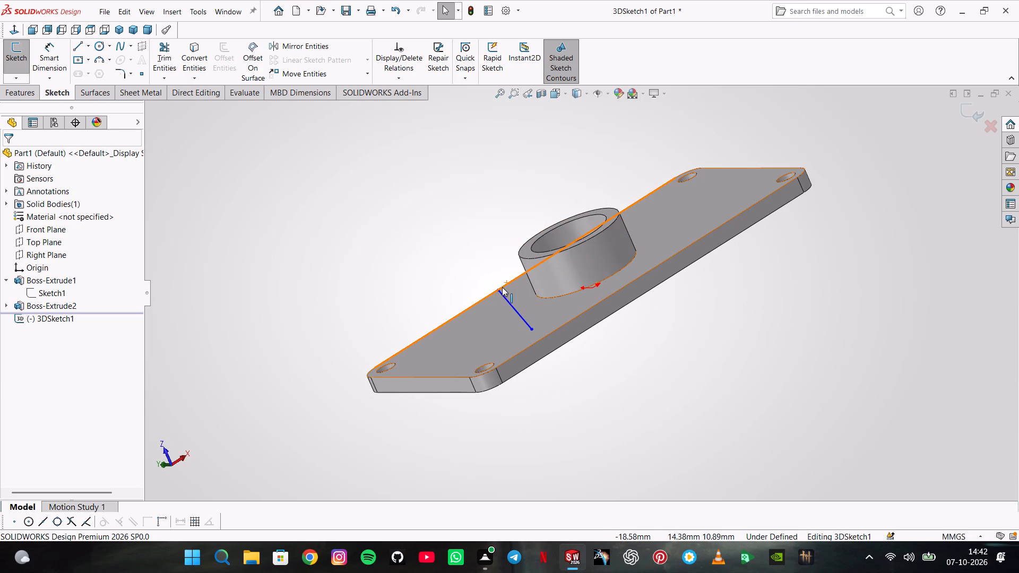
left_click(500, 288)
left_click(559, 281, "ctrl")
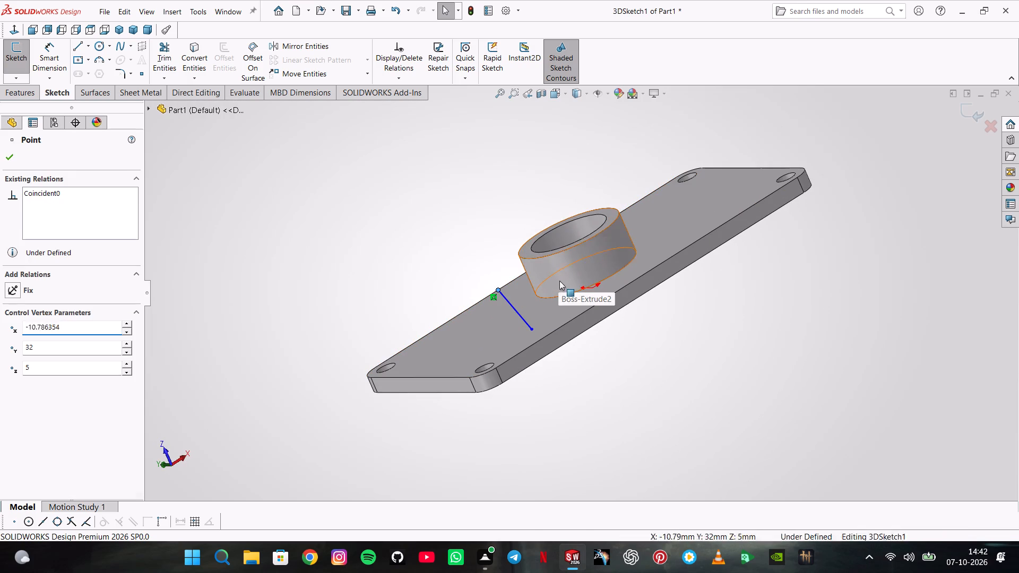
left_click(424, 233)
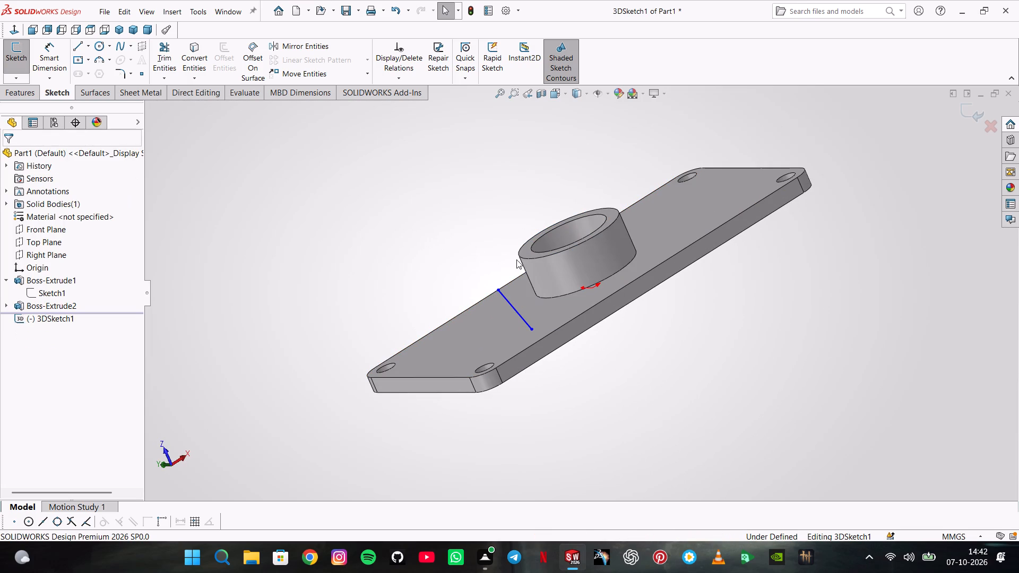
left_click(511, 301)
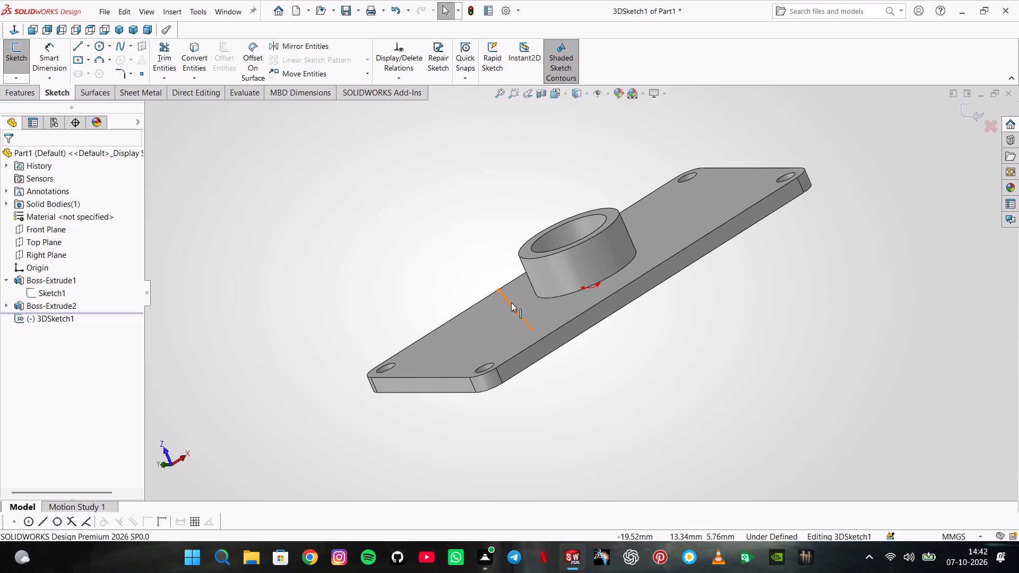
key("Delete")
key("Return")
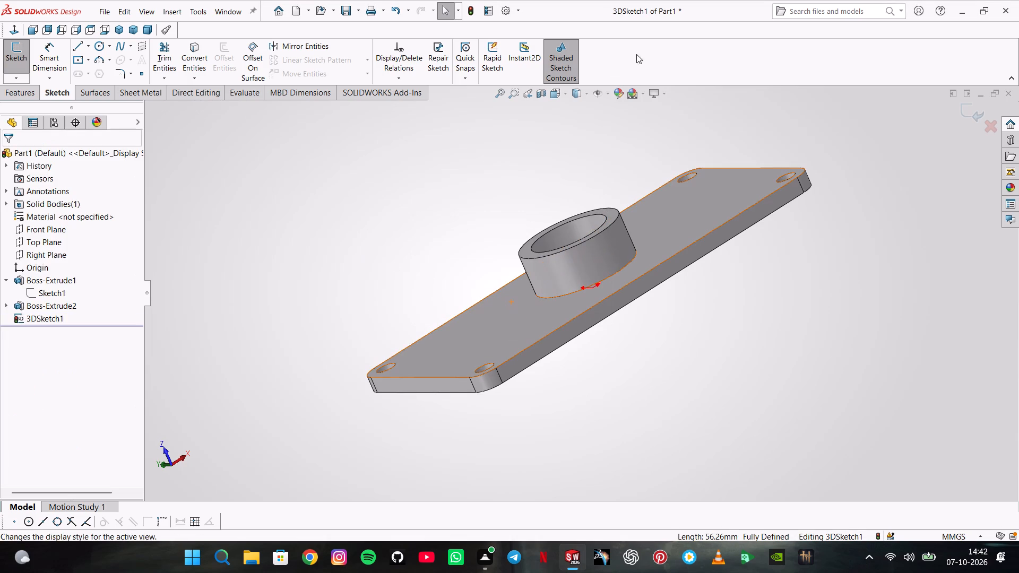
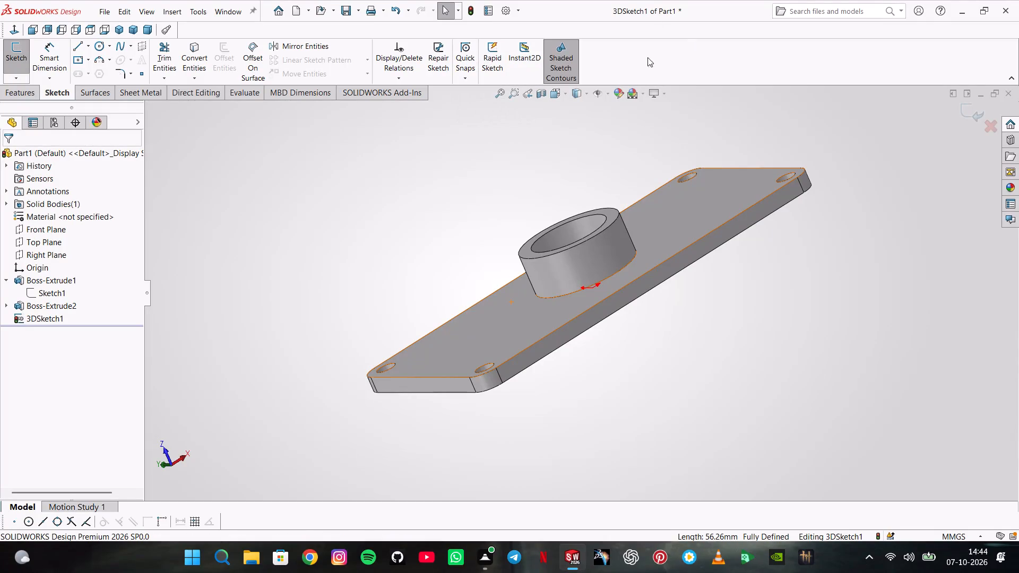
Exit the emptied 3D sketch and discard its changes.
left_click(12, 55)
left_click(31, 92)
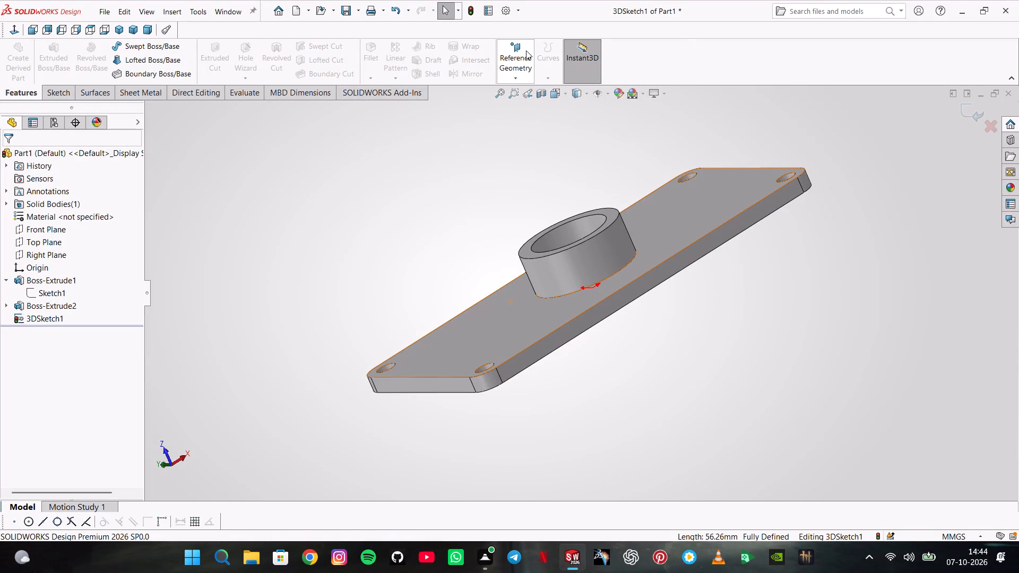
left_click(513, 73)
left_click(455, 123)
double_click(50, 100)
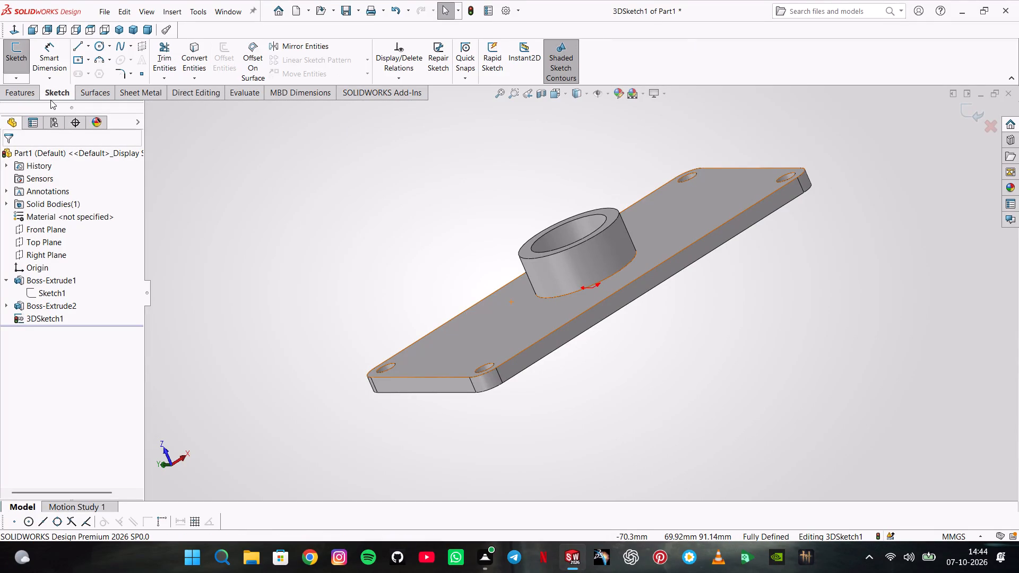
left_click(21, 50)
left_click(15, 75)
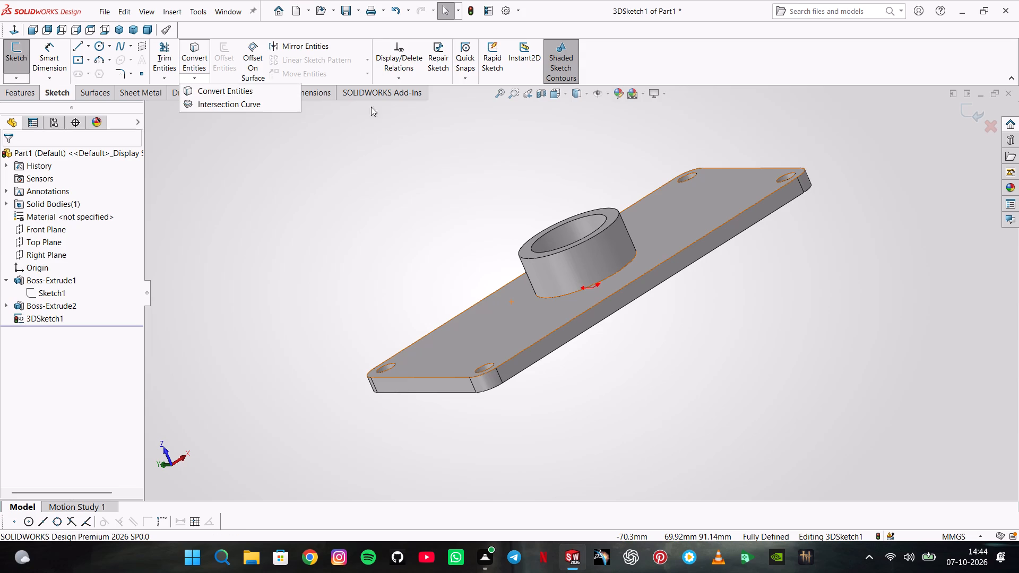
key("ctrl+z")
key("ctrl+z")
key("ctrl+z")
key("Escape")
key("Escape")
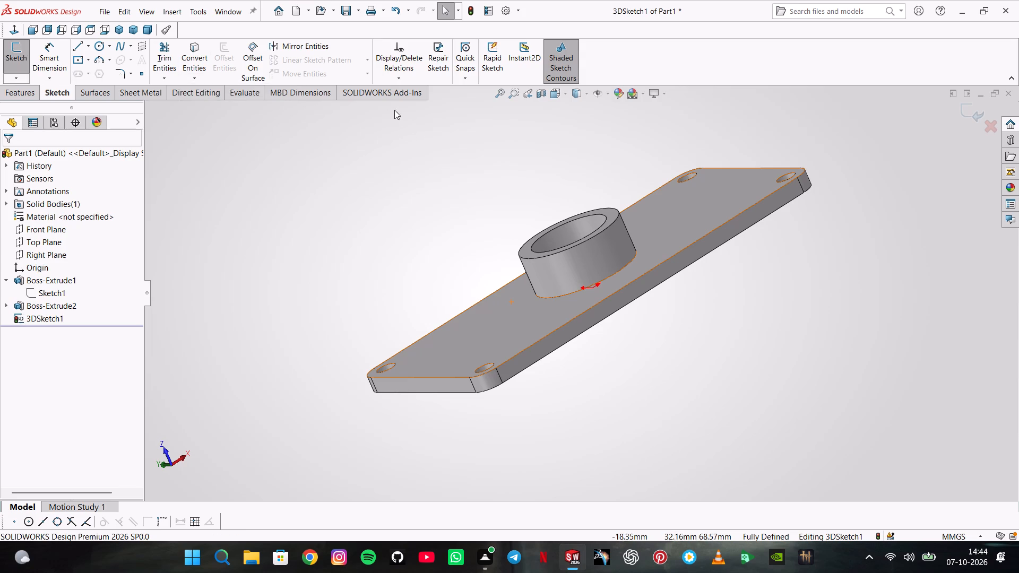
key("Escape")
key("Escape")
key("Escape")
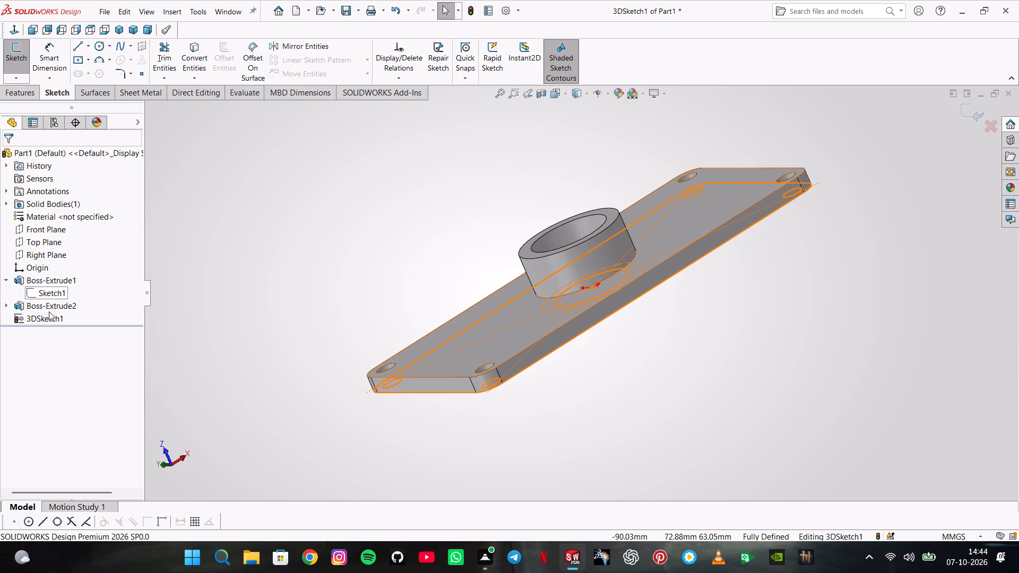
right_click(50, 317)
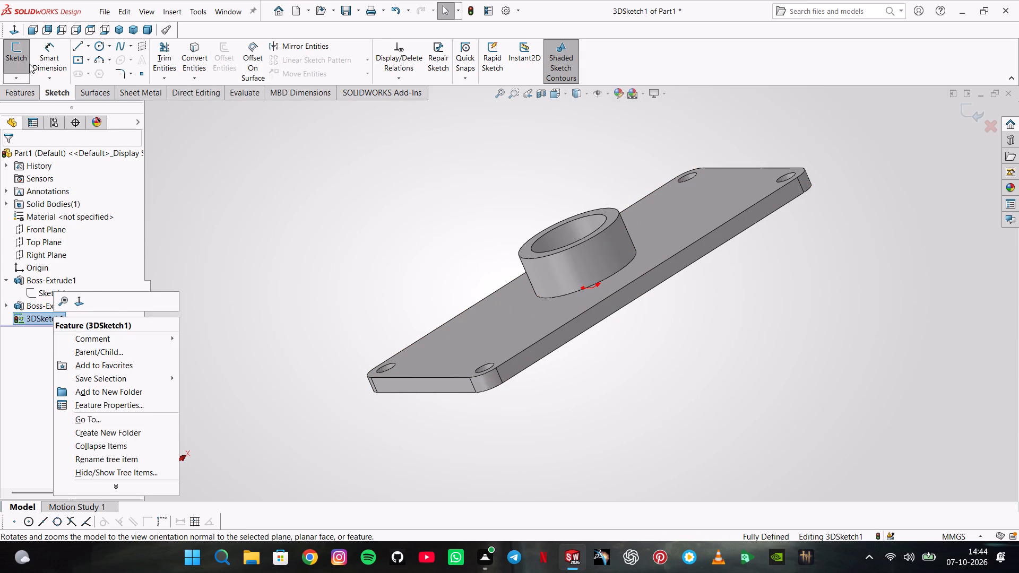
left_click(9, 57)
key("Escape")
key("Escape")
key("Escape")
key("Escape")
key("Escape")
key("Escape")
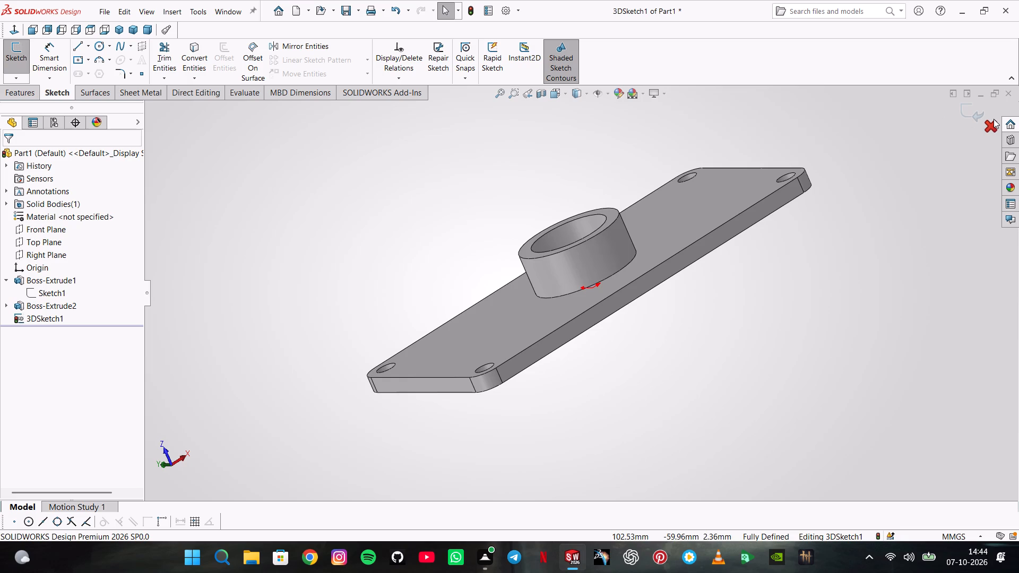
key("Escape")
left_click(995, 119)
left_click(546, 288)
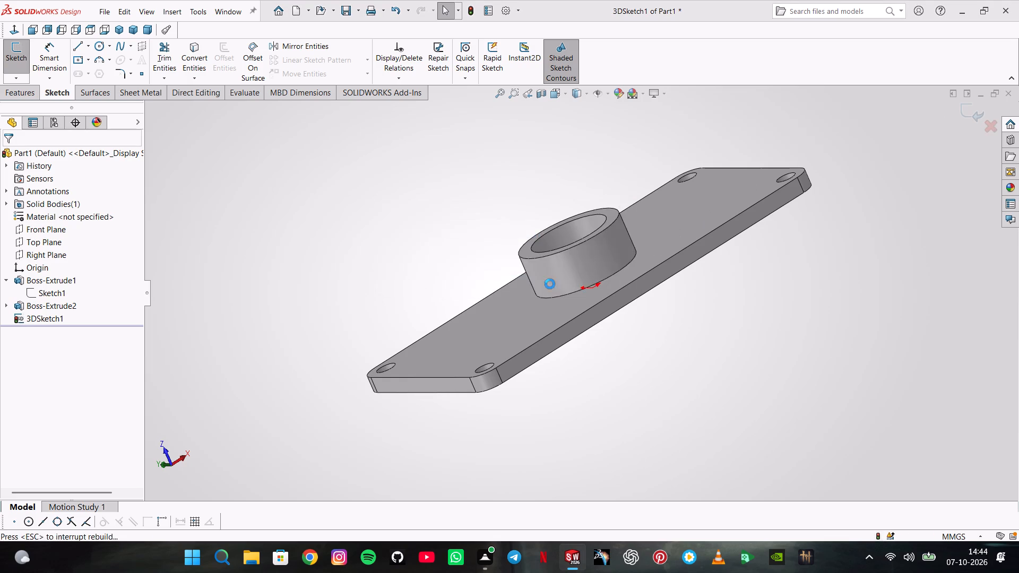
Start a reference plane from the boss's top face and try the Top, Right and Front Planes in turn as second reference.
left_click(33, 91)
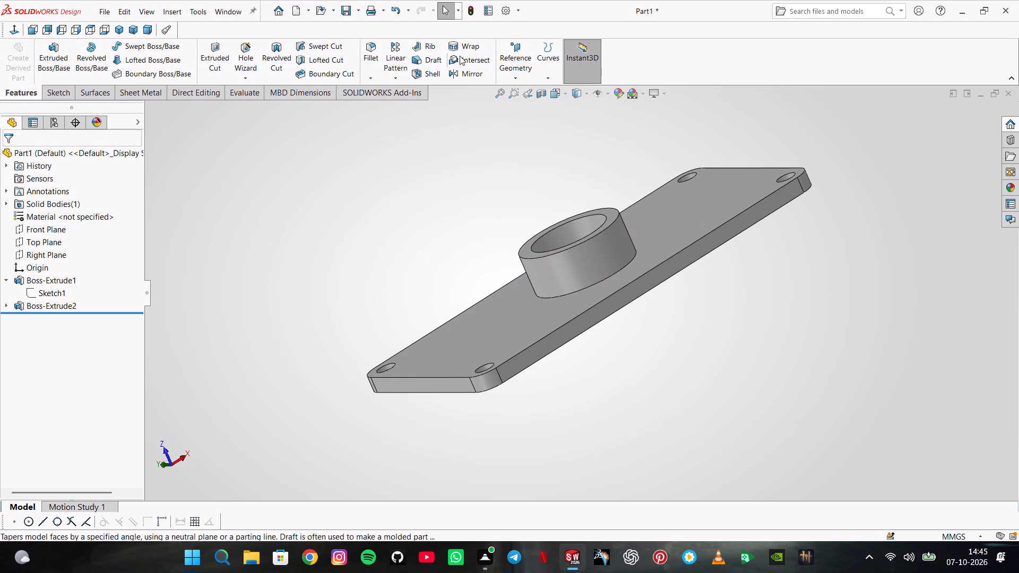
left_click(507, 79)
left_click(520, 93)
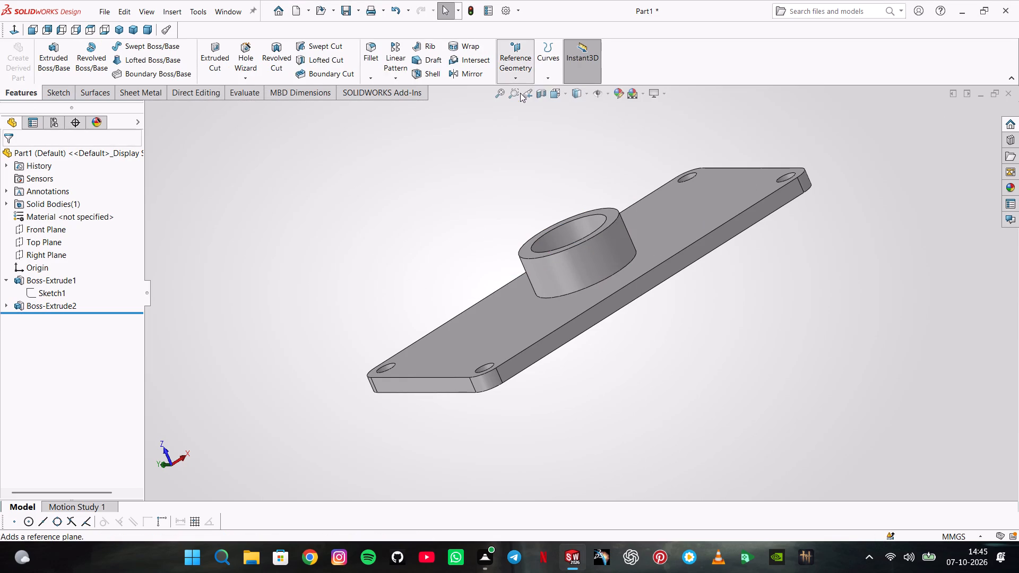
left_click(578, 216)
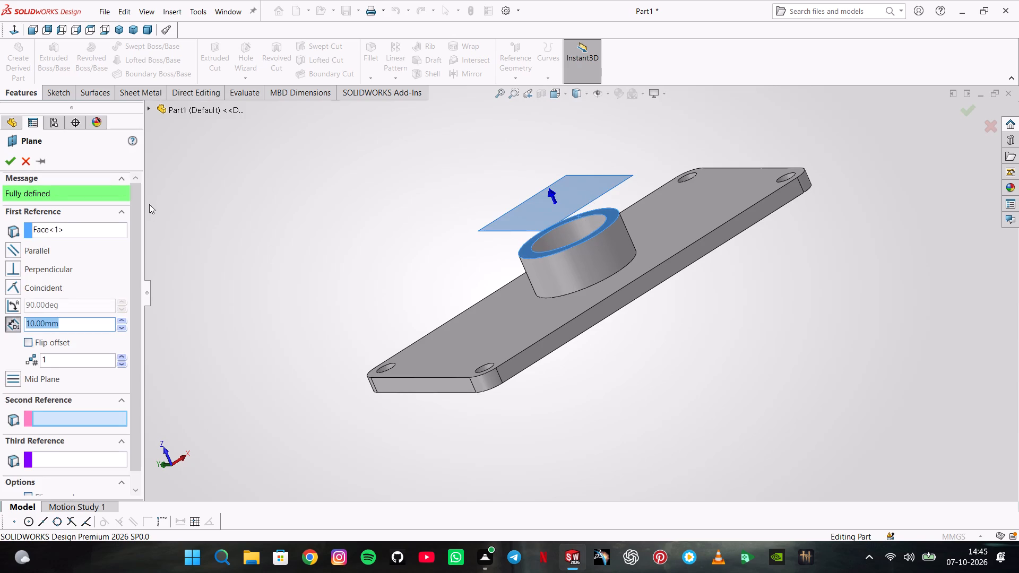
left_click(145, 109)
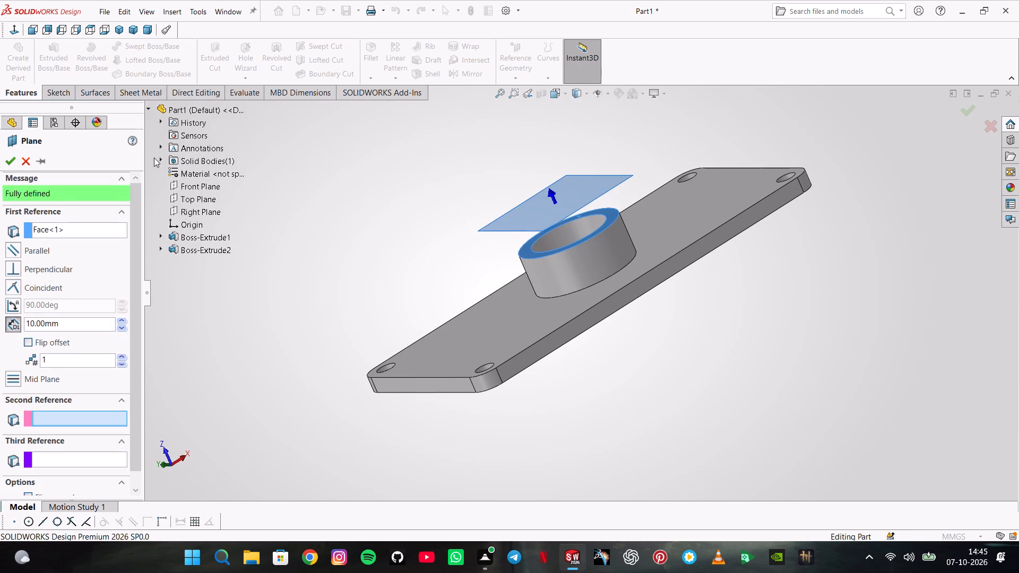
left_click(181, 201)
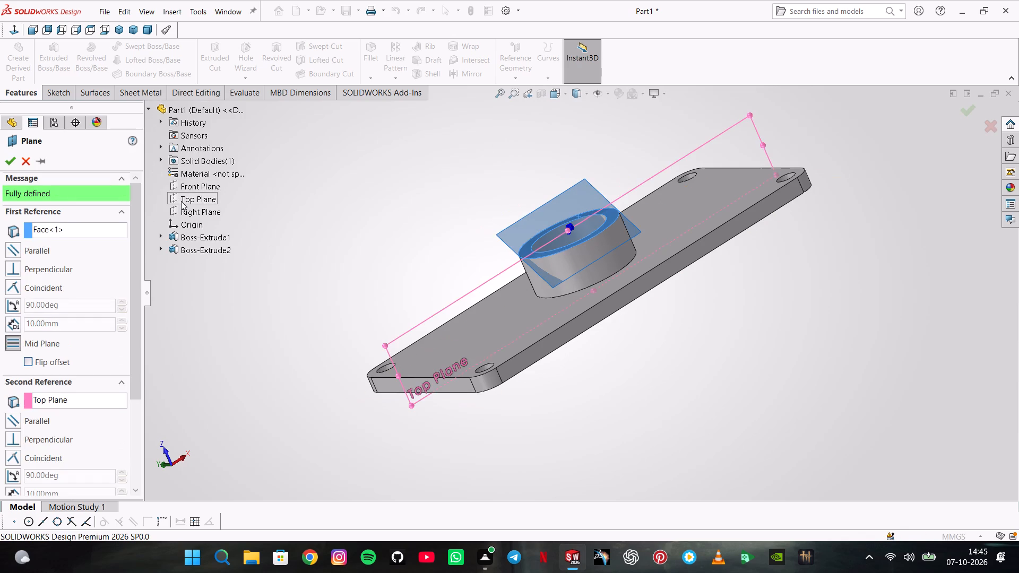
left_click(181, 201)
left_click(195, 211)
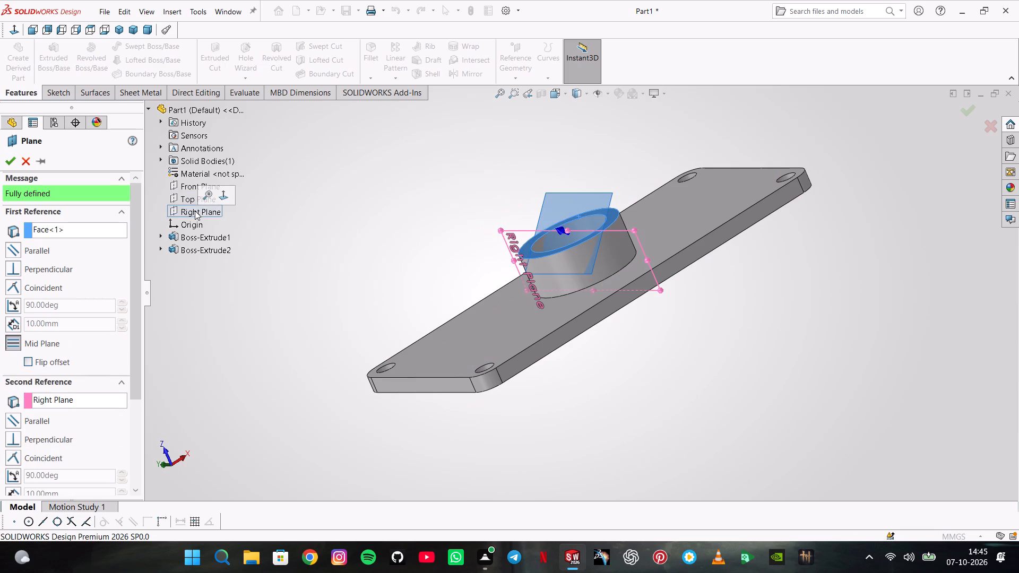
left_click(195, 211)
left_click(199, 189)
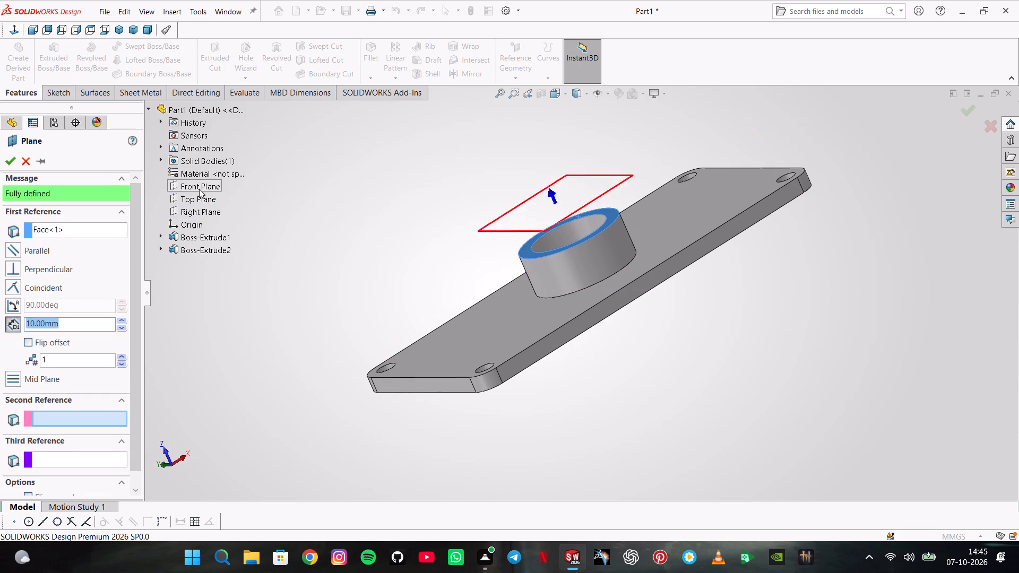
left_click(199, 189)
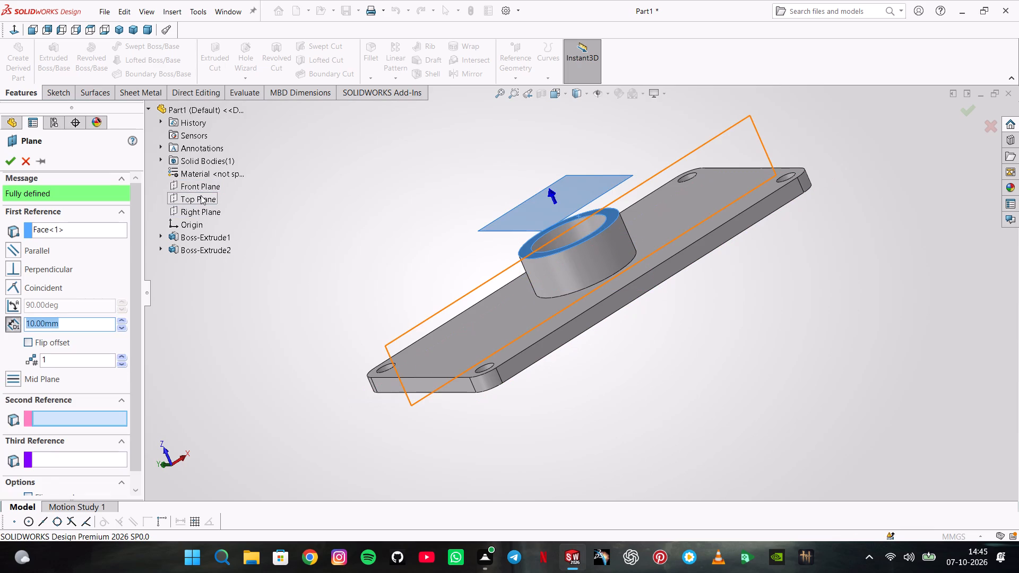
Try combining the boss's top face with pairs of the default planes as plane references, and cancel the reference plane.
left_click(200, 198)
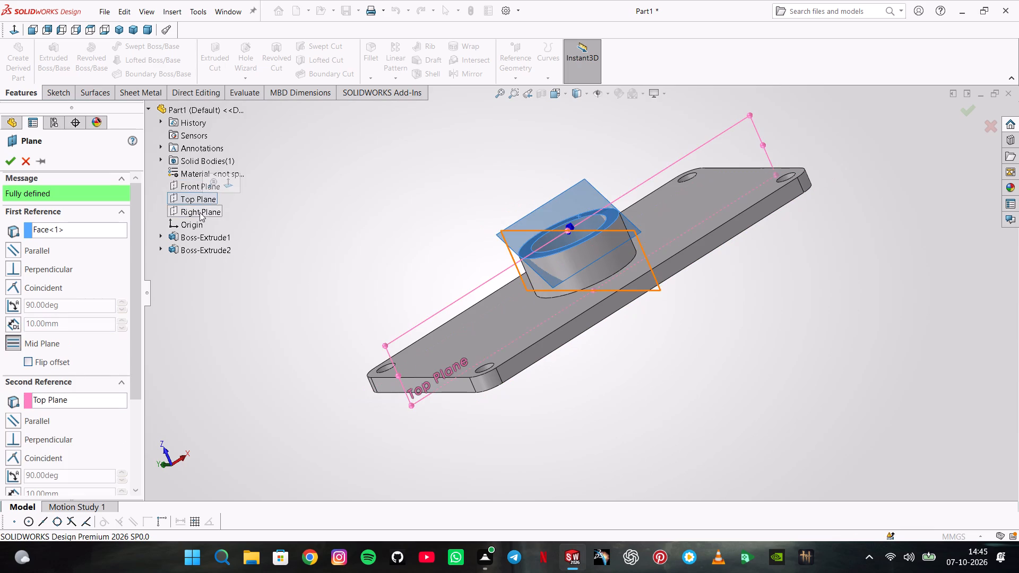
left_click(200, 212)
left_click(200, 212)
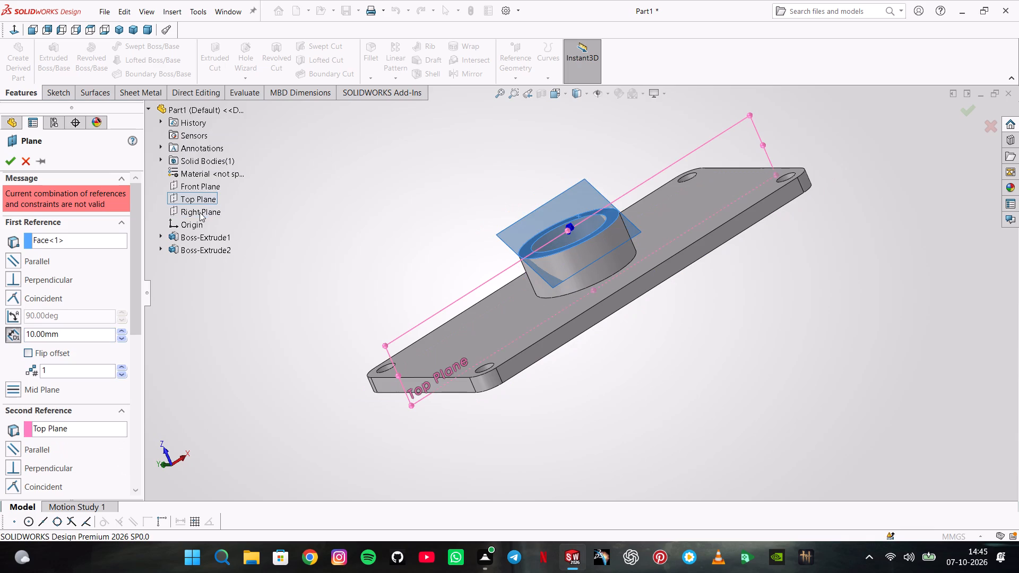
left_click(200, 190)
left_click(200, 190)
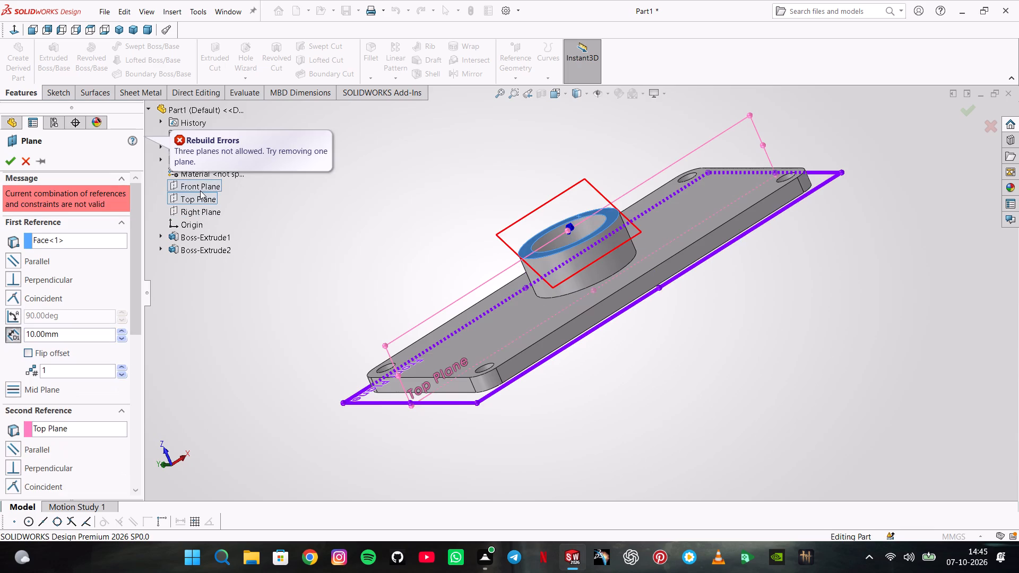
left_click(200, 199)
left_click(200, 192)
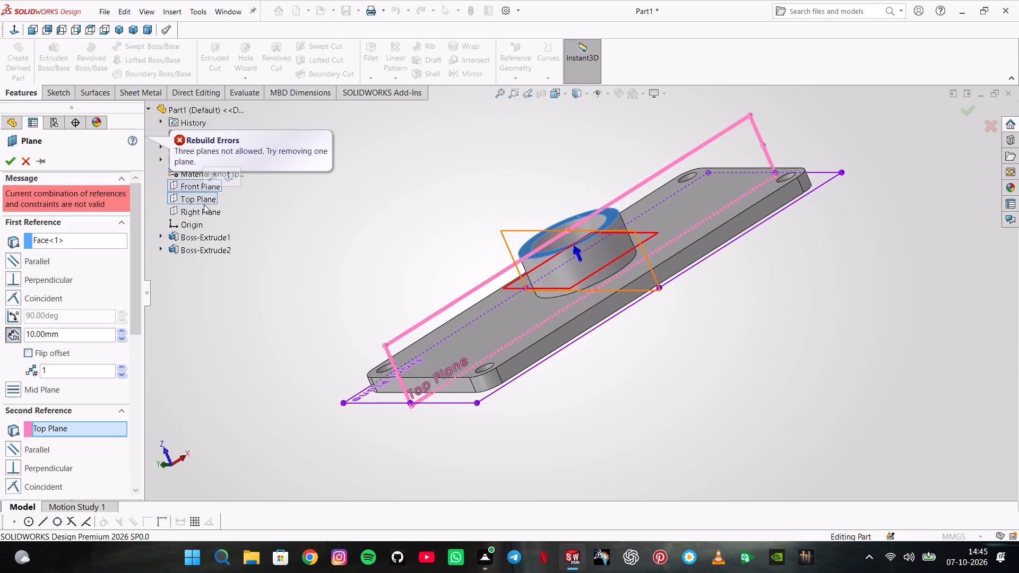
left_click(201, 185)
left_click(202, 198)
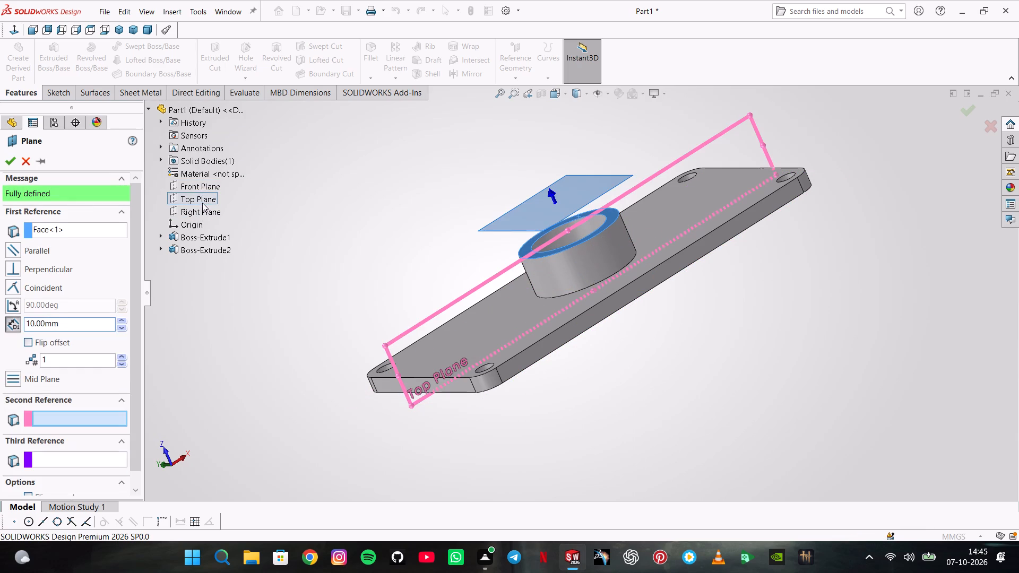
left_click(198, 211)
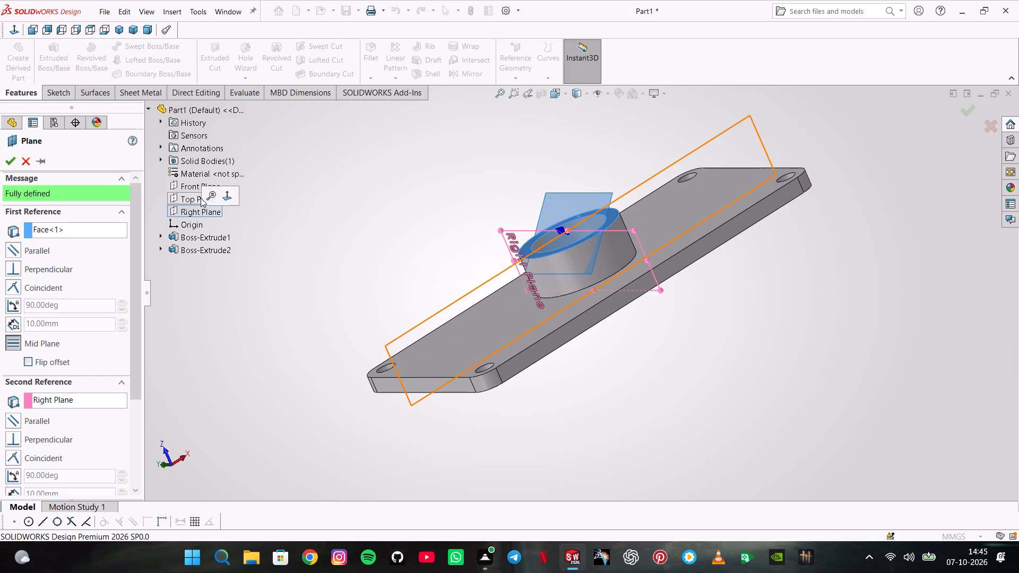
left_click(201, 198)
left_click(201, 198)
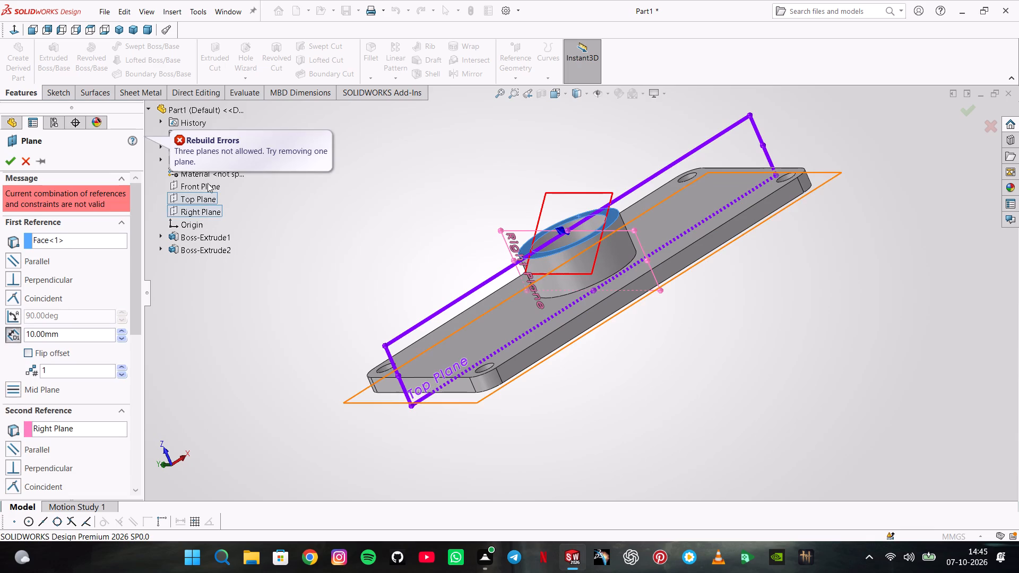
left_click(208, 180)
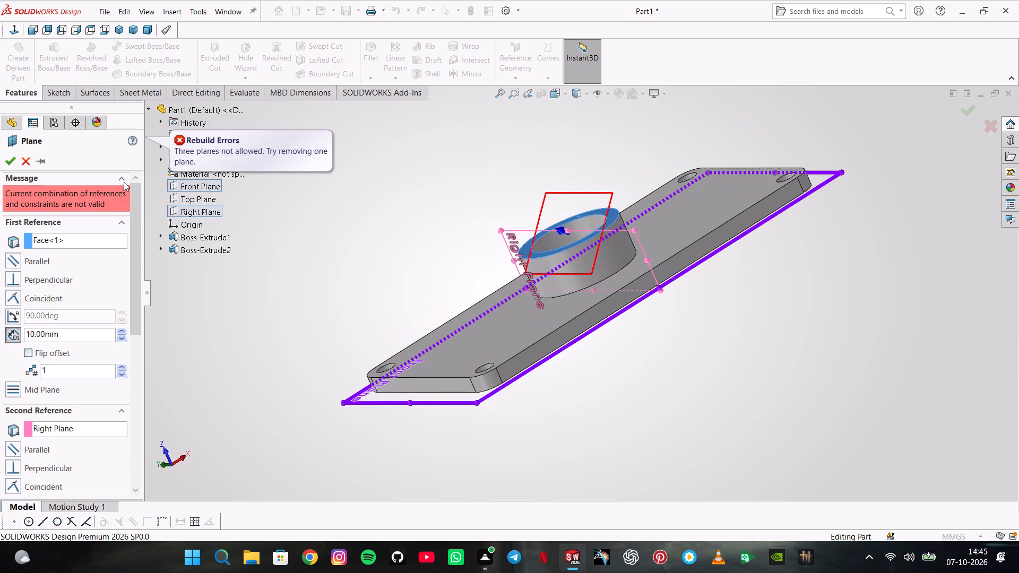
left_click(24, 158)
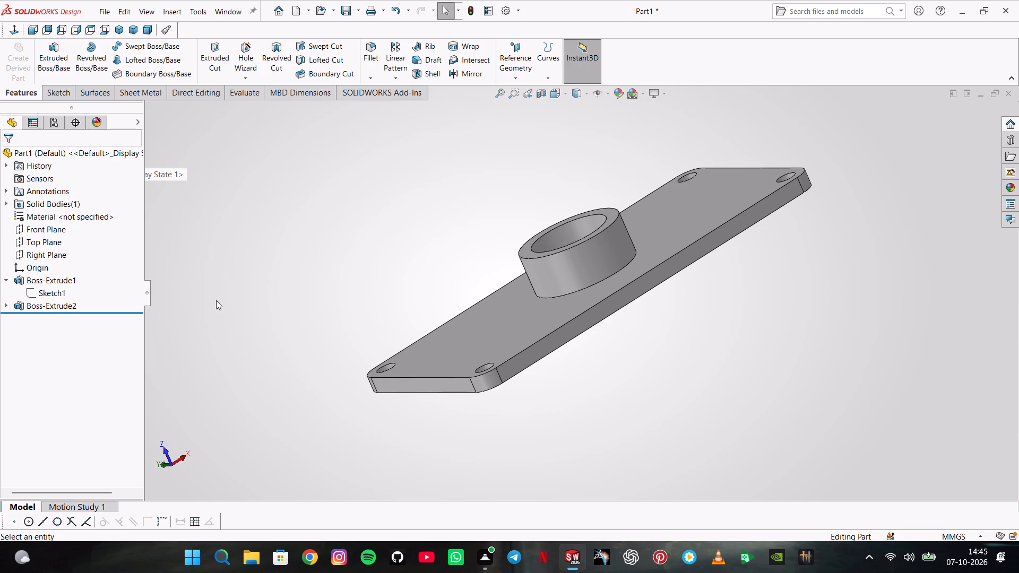
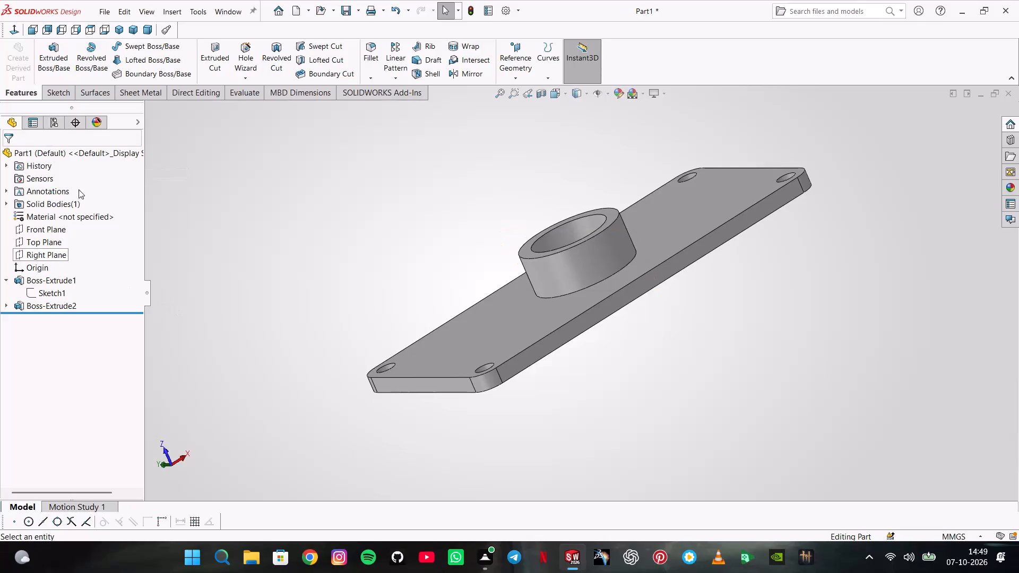
Create a reference plane midway between the Top Plane and the Right Plane.
left_click(505, 76)
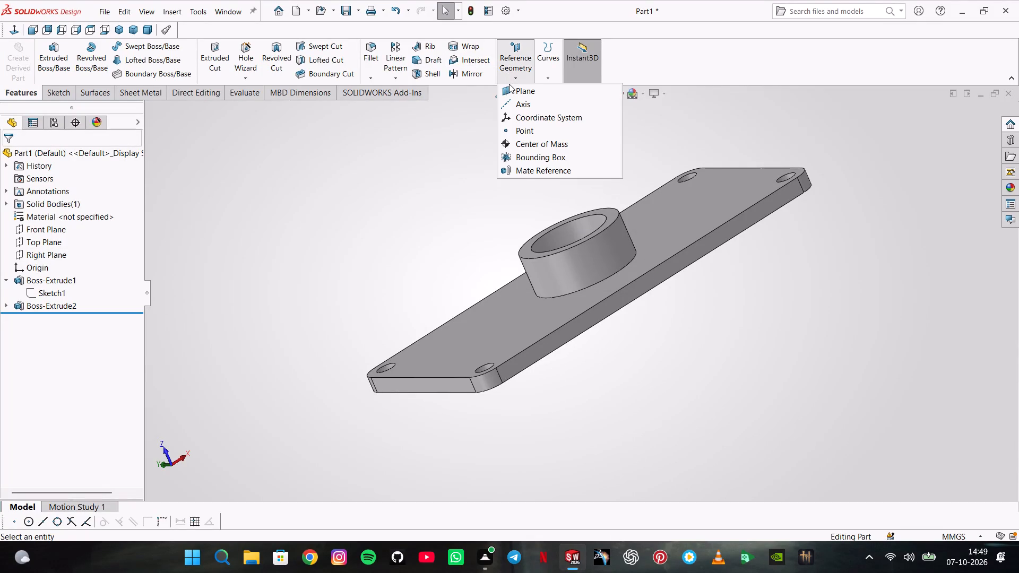
left_click(512, 86)
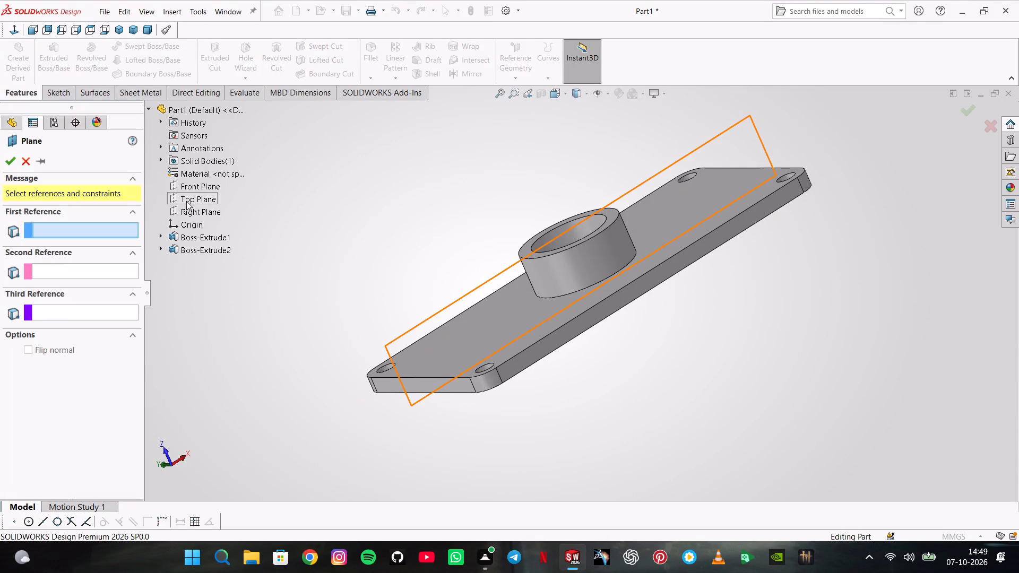
left_click(186, 201)
left_click(199, 216)
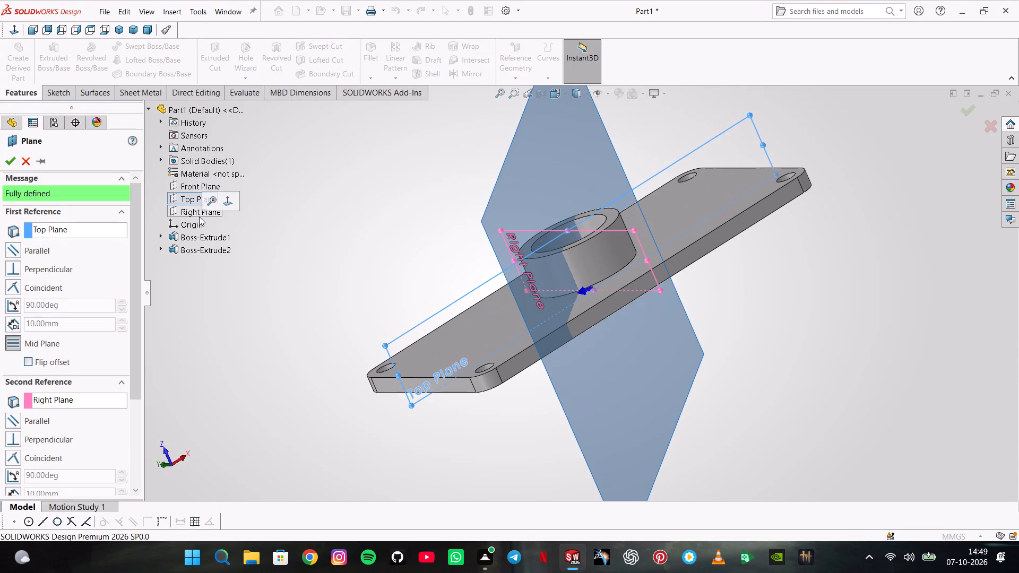
middle_click_drag(540, 262, 543, 290)
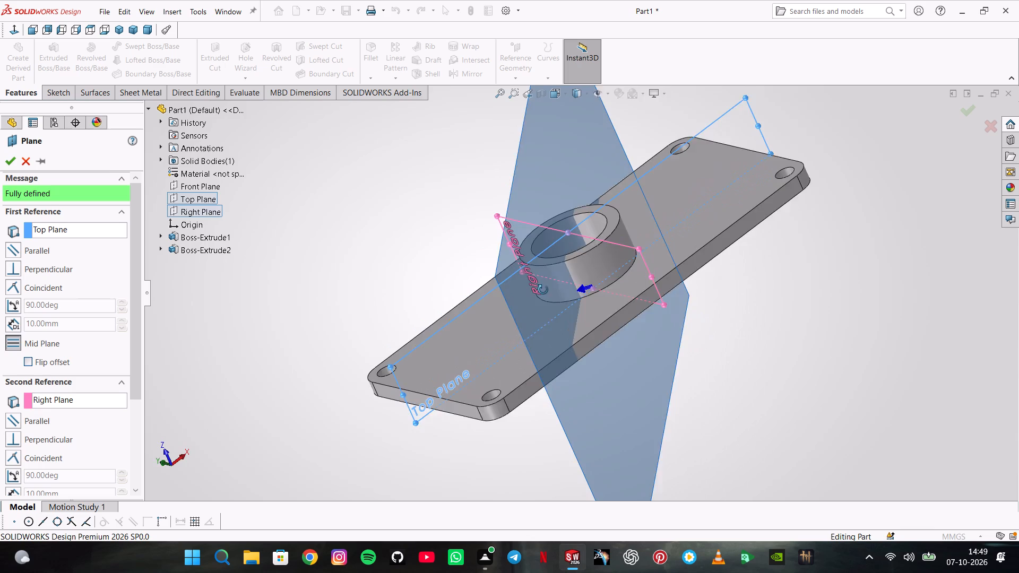
middle_click_drag(543, 290, 560, 341)
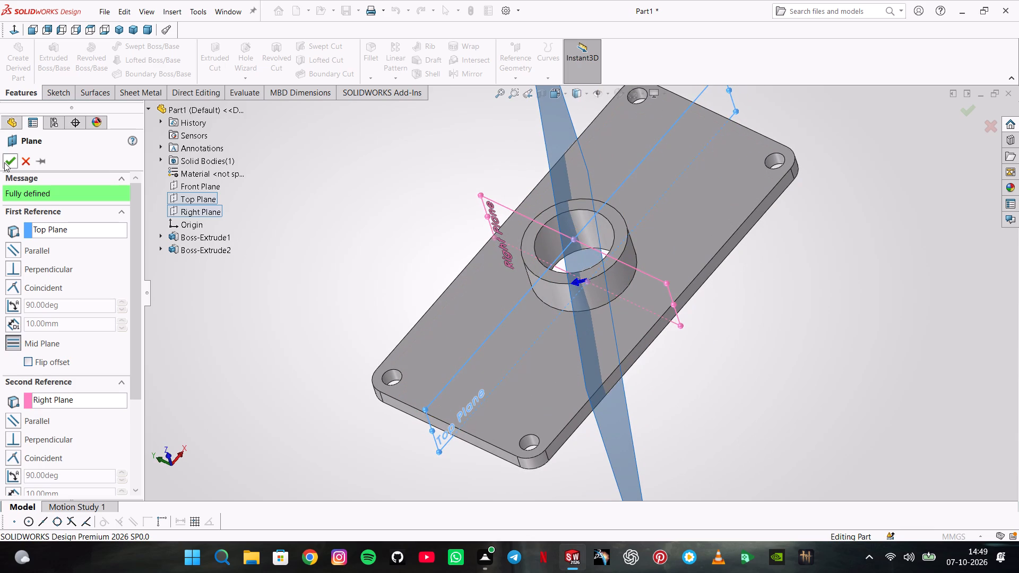
left_click(9, 168)
Open a sketch on the new mid plane and draw a line about 46 mm long from the boss's top centre toward the plate's long edge.
left_click(557, 139)
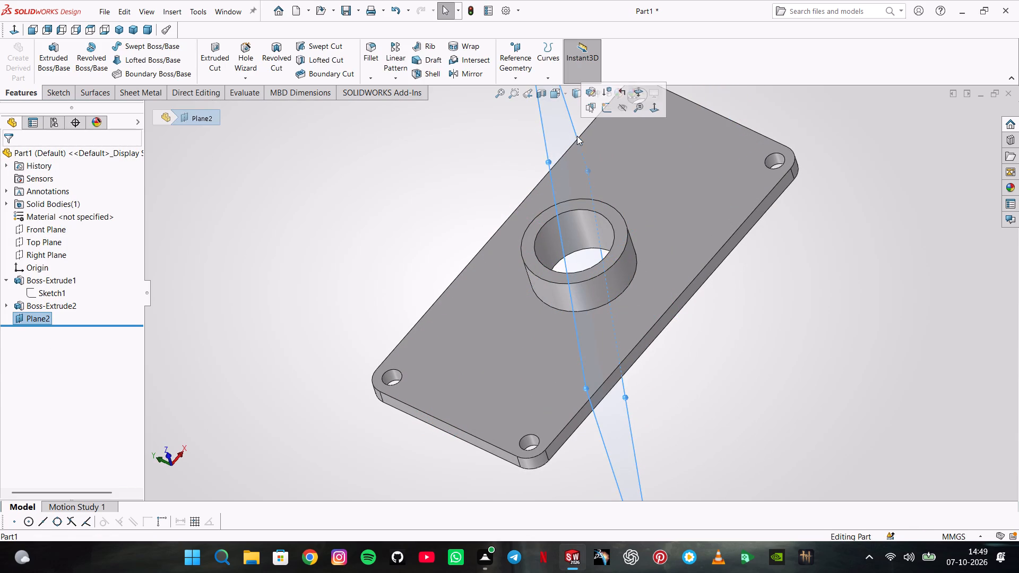
left_click(605, 113)
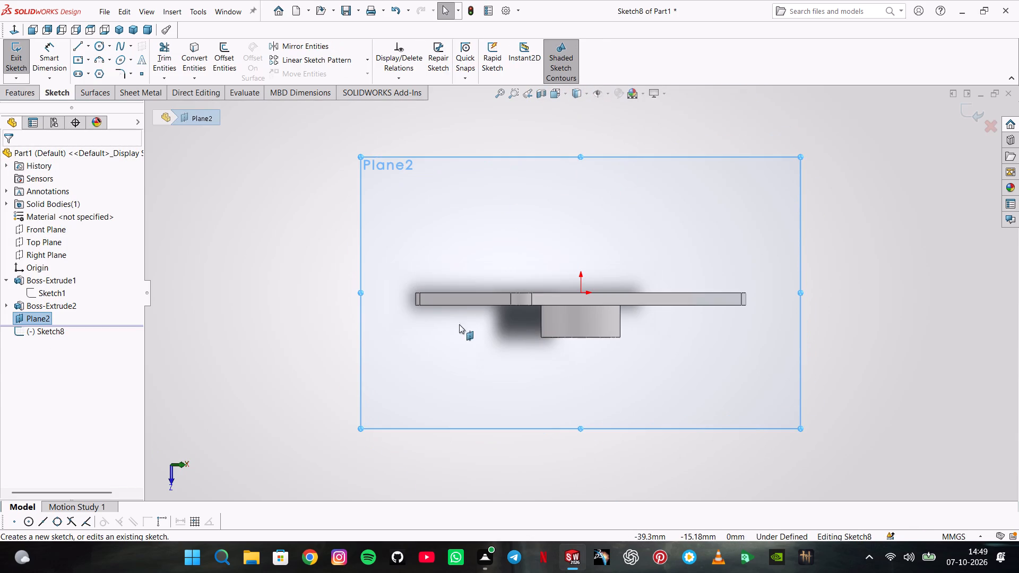
left_click(77, 47)
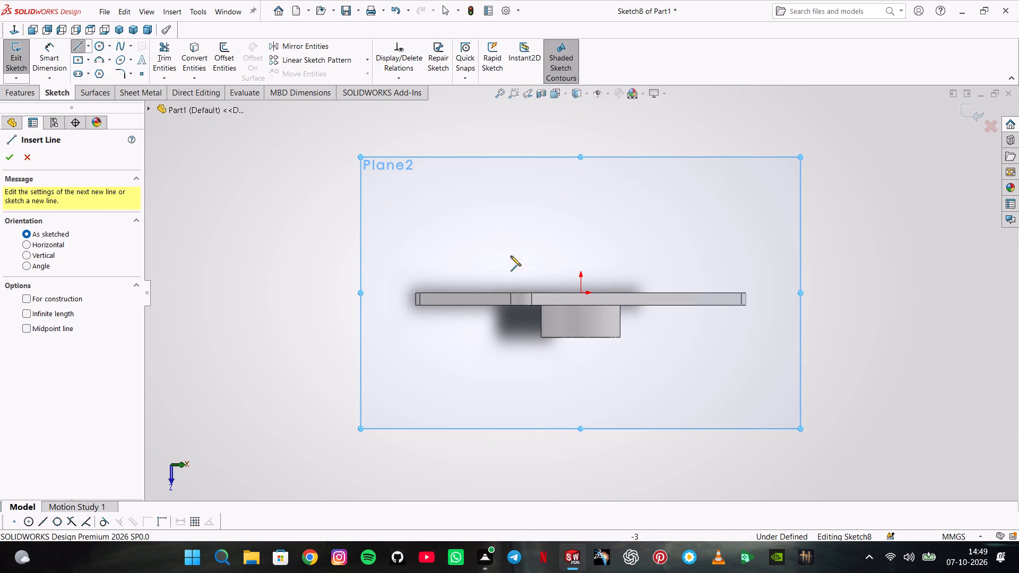
left_click(581, 337)
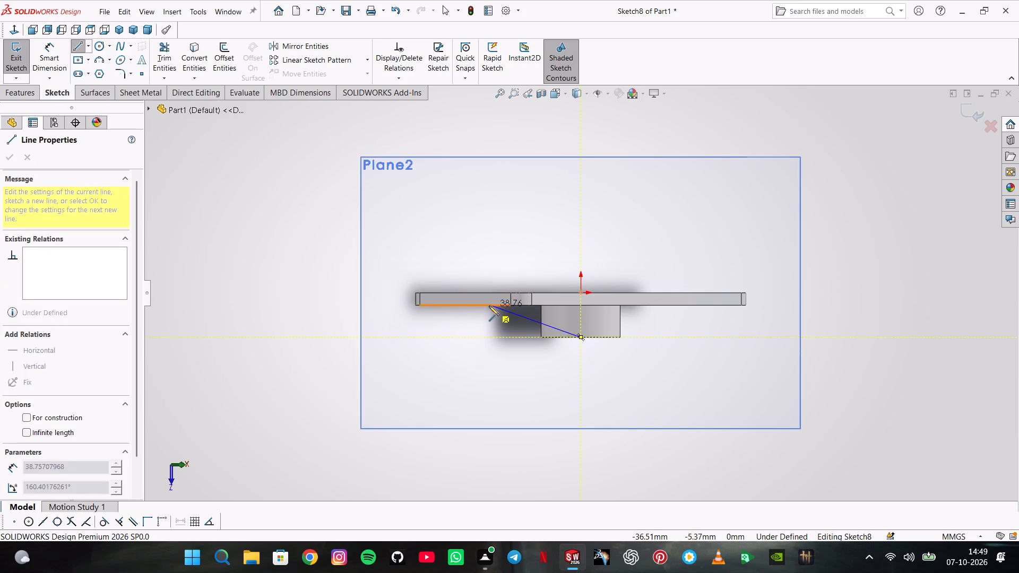
middle_click_drag(488, 305, 488, 229)
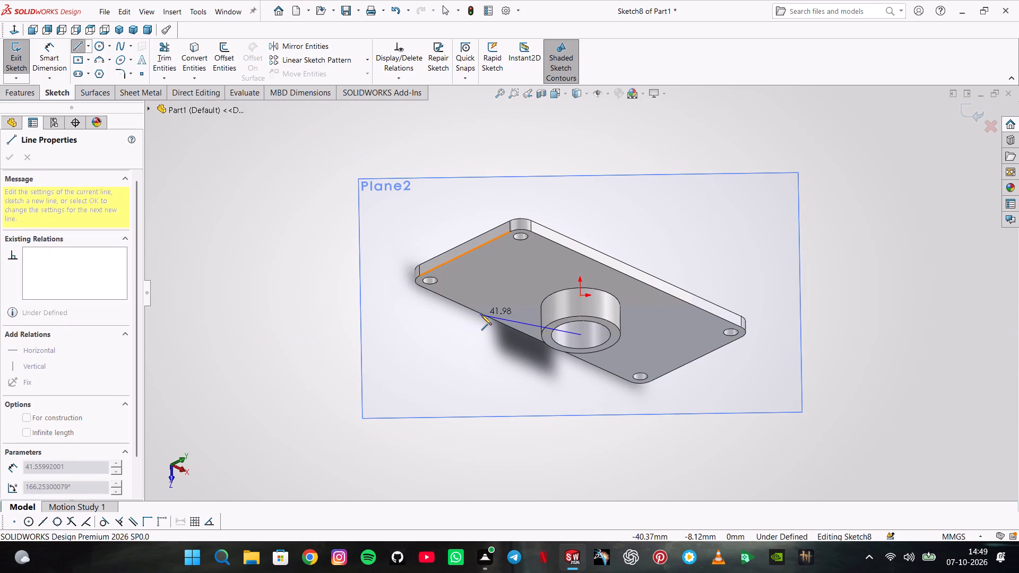
middle_click_drag(489, 314, 513, 197)
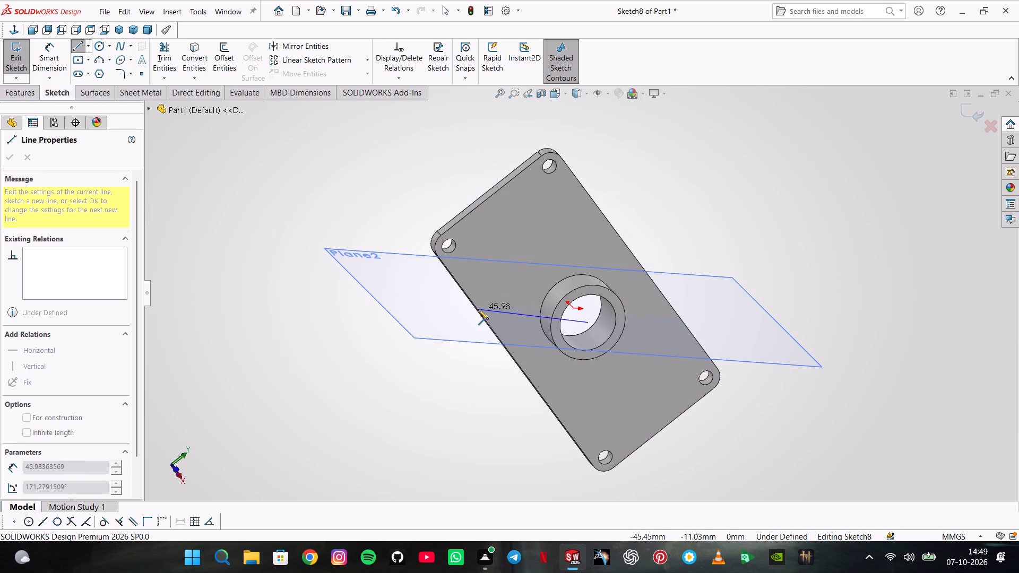
left_click(478, 309)
double_click(517, 296)
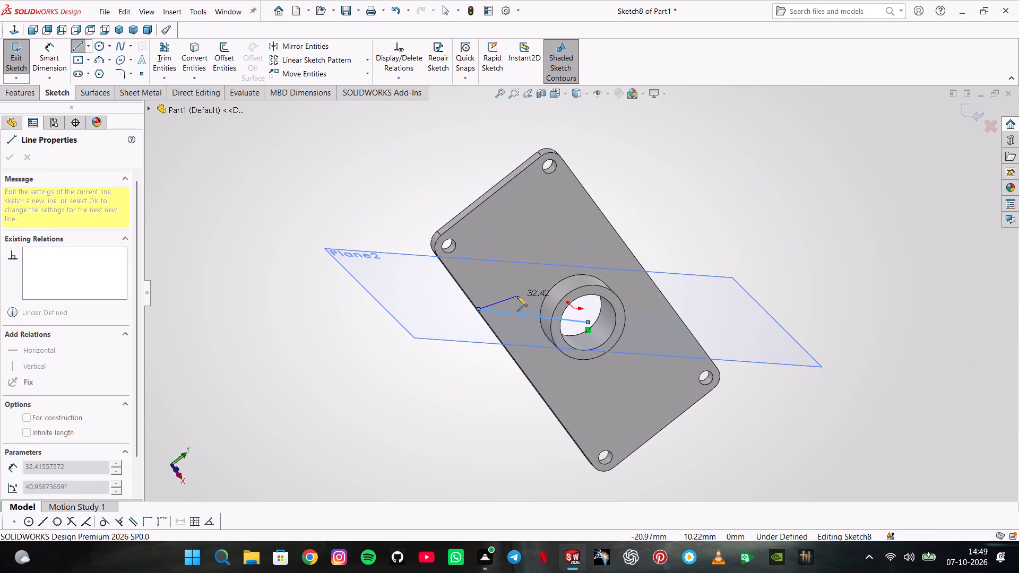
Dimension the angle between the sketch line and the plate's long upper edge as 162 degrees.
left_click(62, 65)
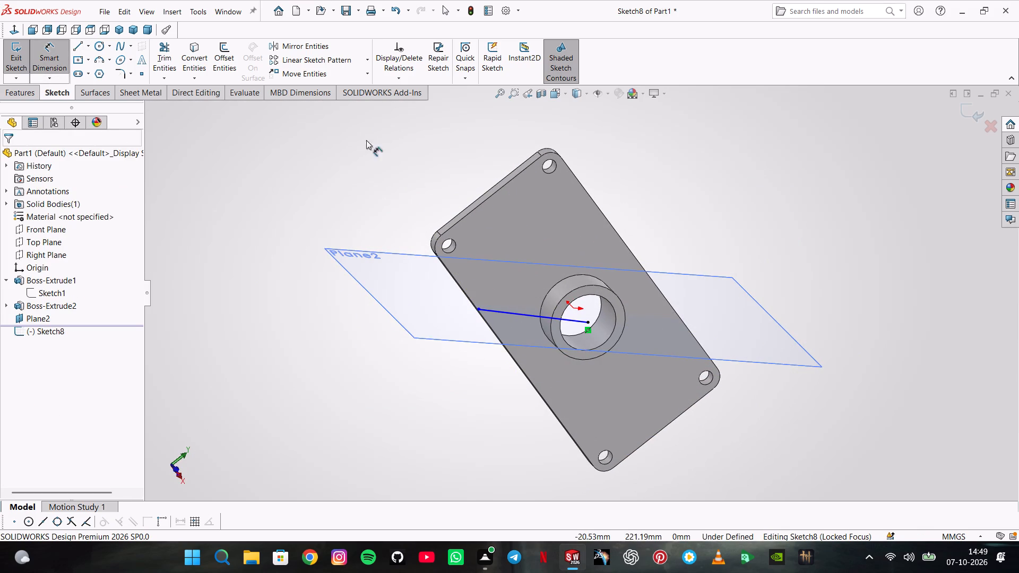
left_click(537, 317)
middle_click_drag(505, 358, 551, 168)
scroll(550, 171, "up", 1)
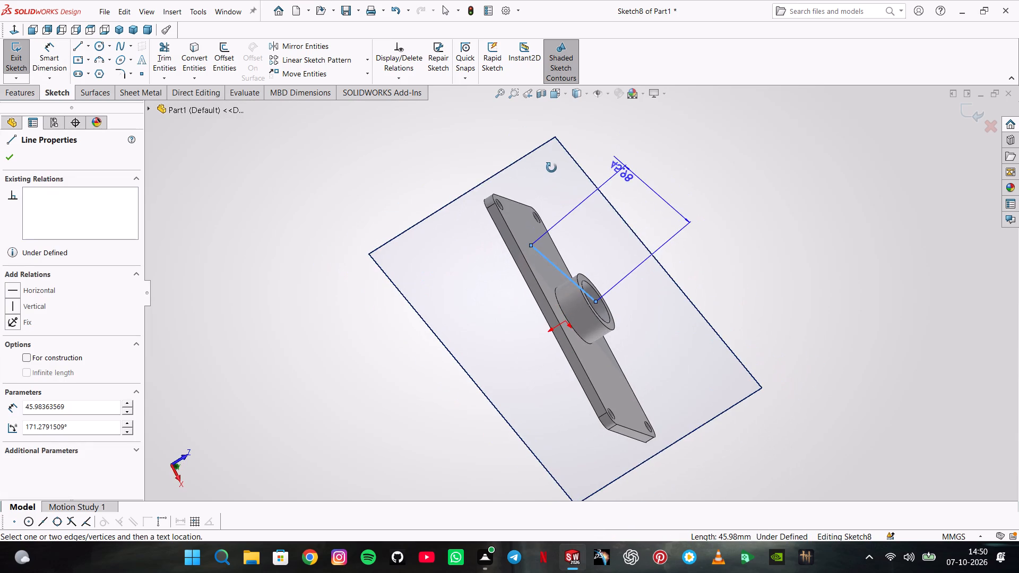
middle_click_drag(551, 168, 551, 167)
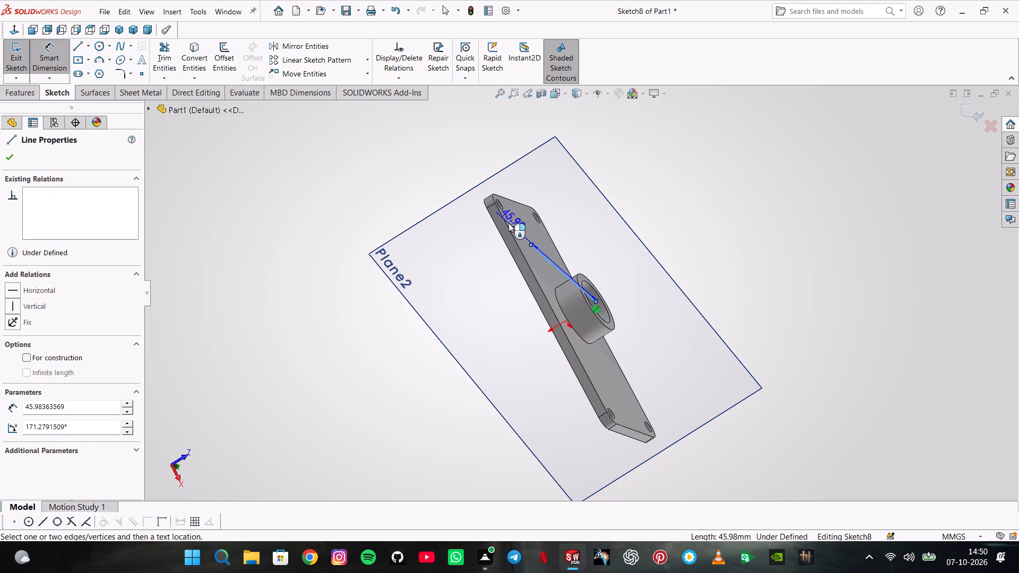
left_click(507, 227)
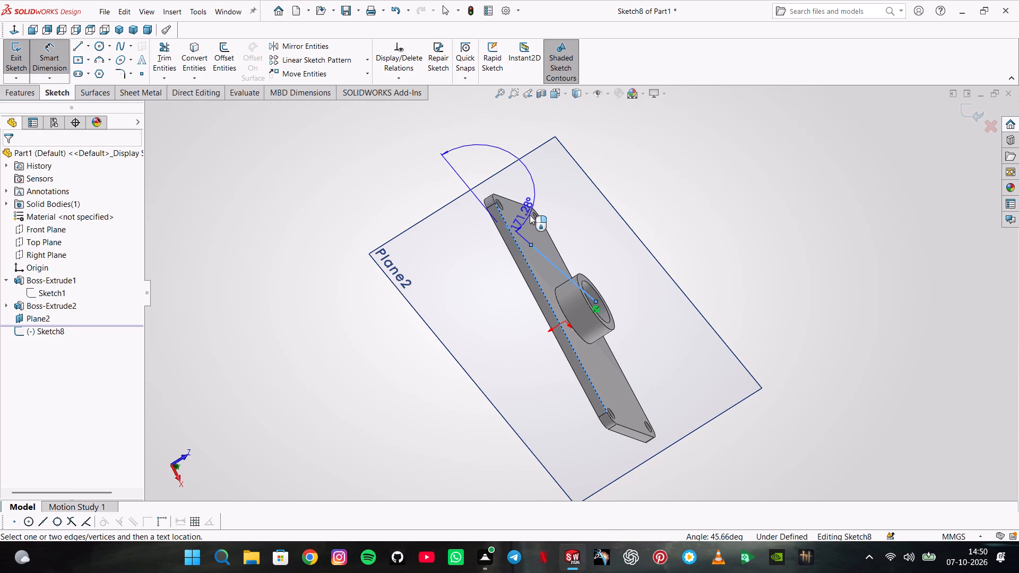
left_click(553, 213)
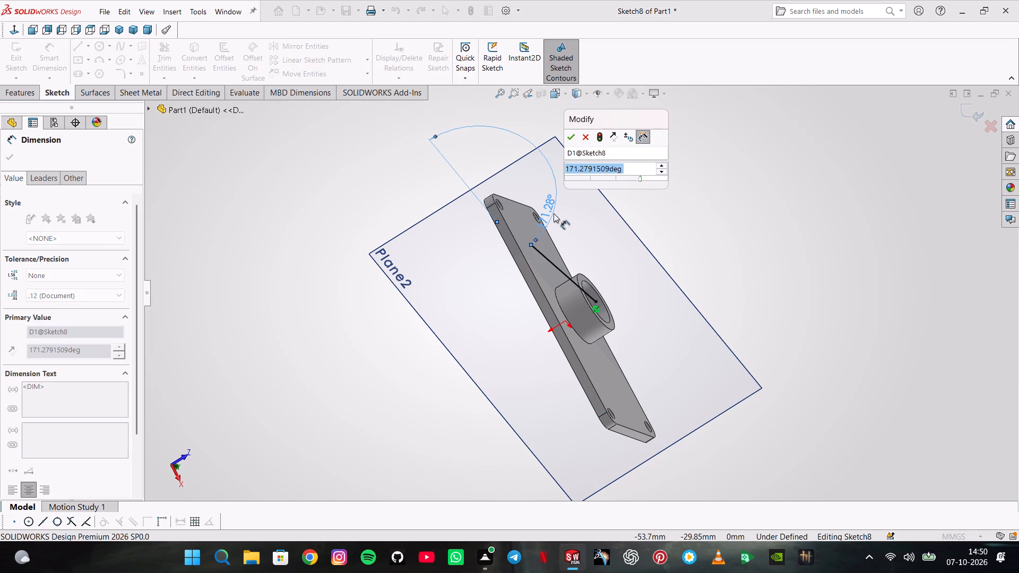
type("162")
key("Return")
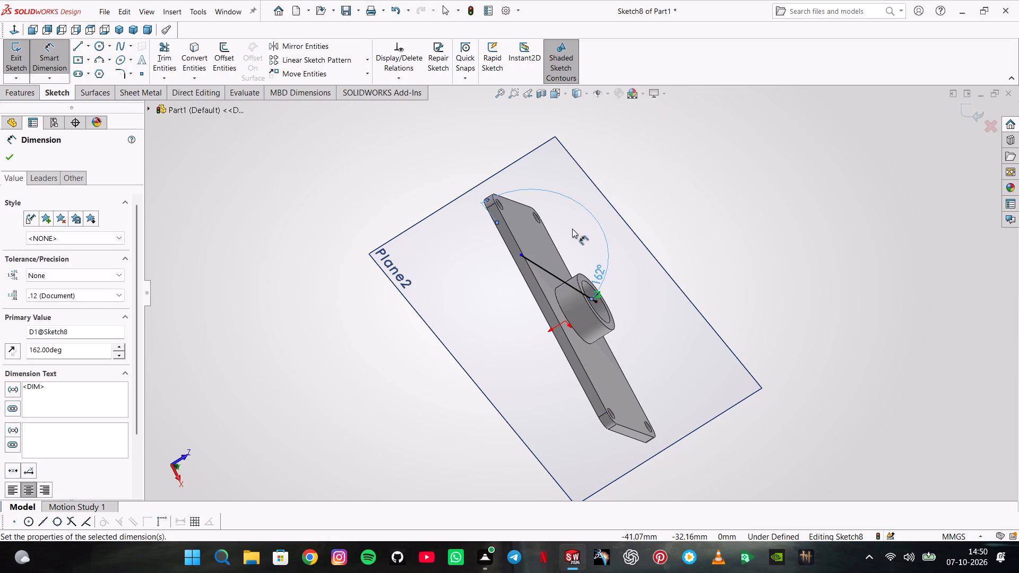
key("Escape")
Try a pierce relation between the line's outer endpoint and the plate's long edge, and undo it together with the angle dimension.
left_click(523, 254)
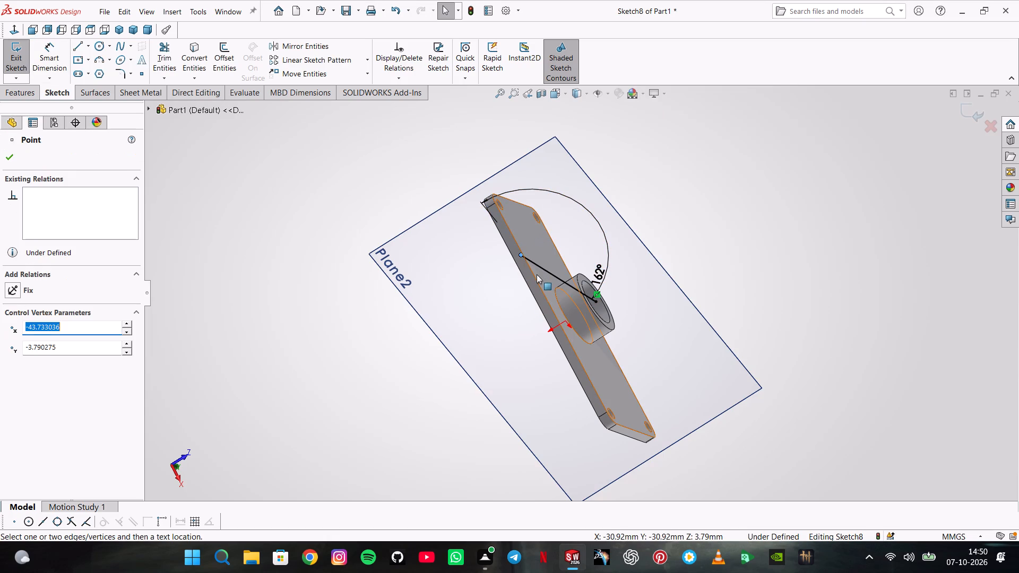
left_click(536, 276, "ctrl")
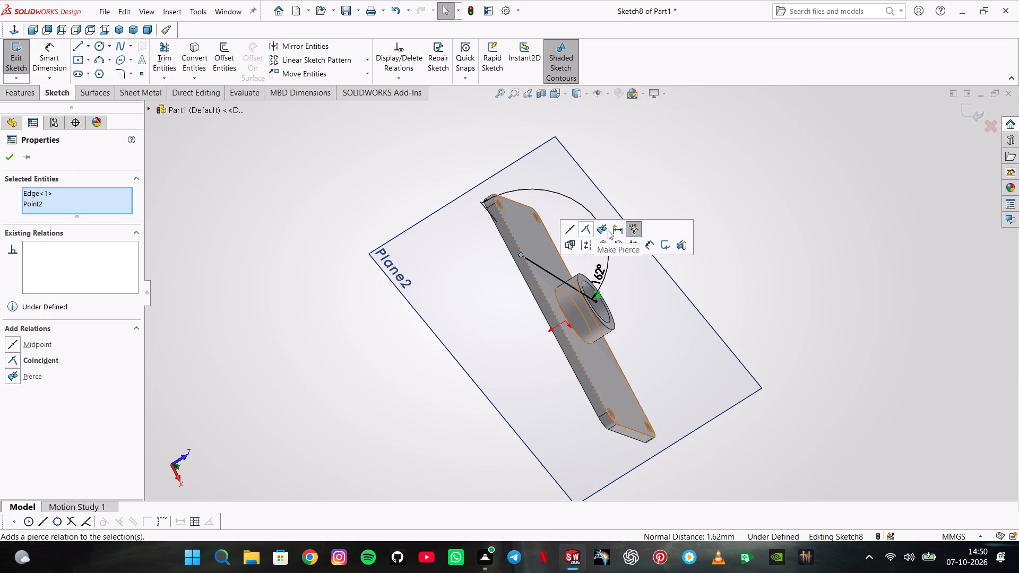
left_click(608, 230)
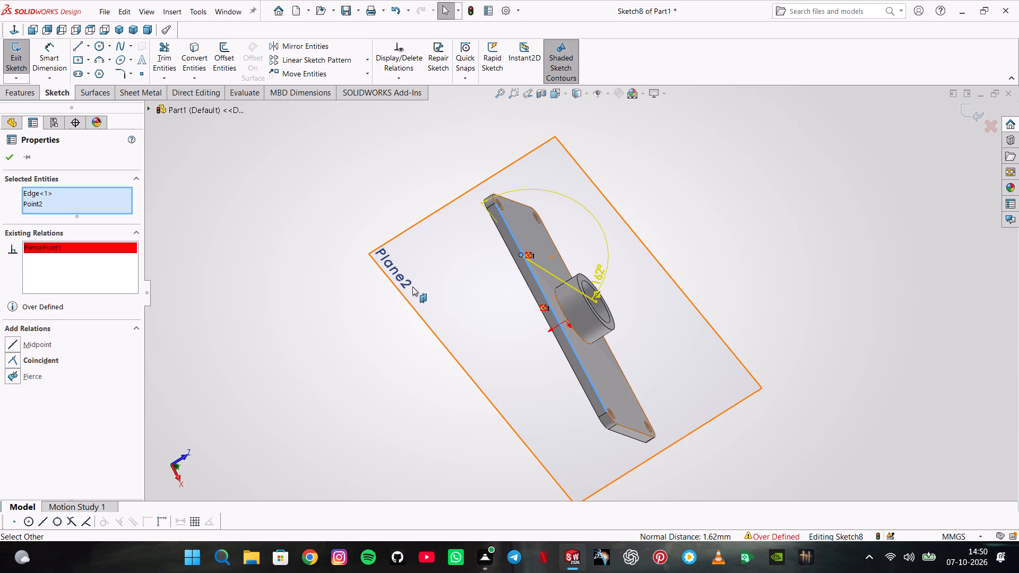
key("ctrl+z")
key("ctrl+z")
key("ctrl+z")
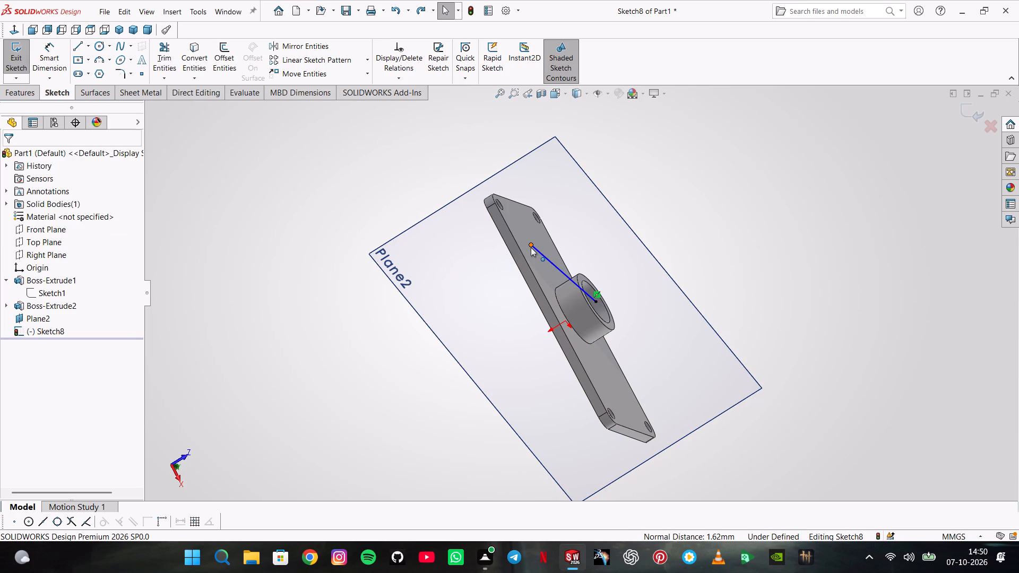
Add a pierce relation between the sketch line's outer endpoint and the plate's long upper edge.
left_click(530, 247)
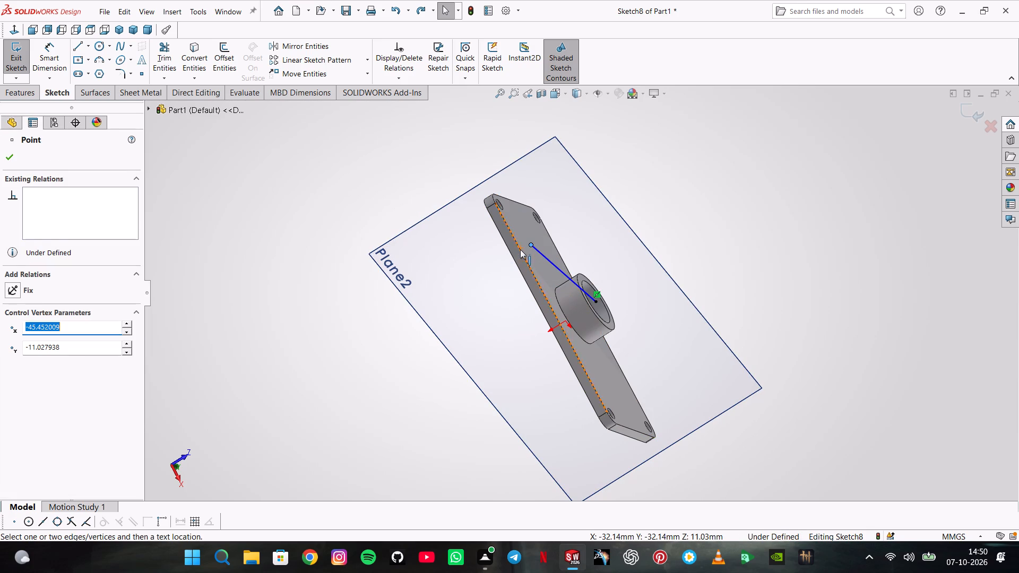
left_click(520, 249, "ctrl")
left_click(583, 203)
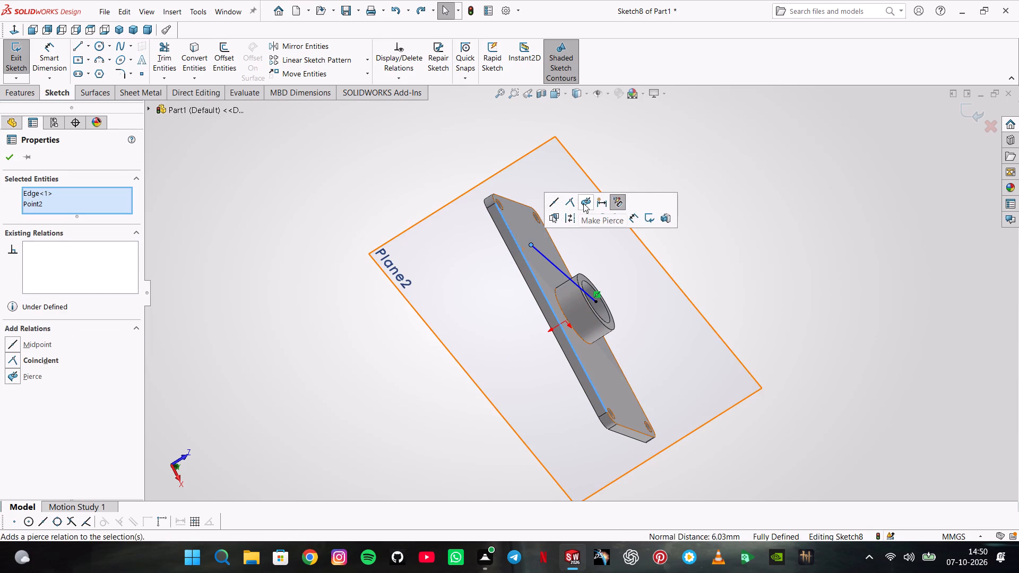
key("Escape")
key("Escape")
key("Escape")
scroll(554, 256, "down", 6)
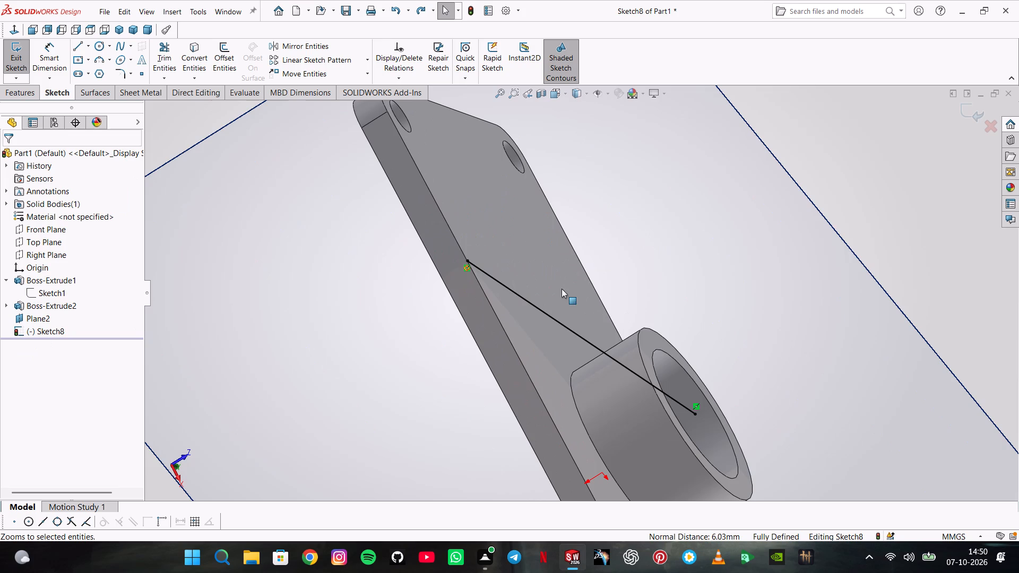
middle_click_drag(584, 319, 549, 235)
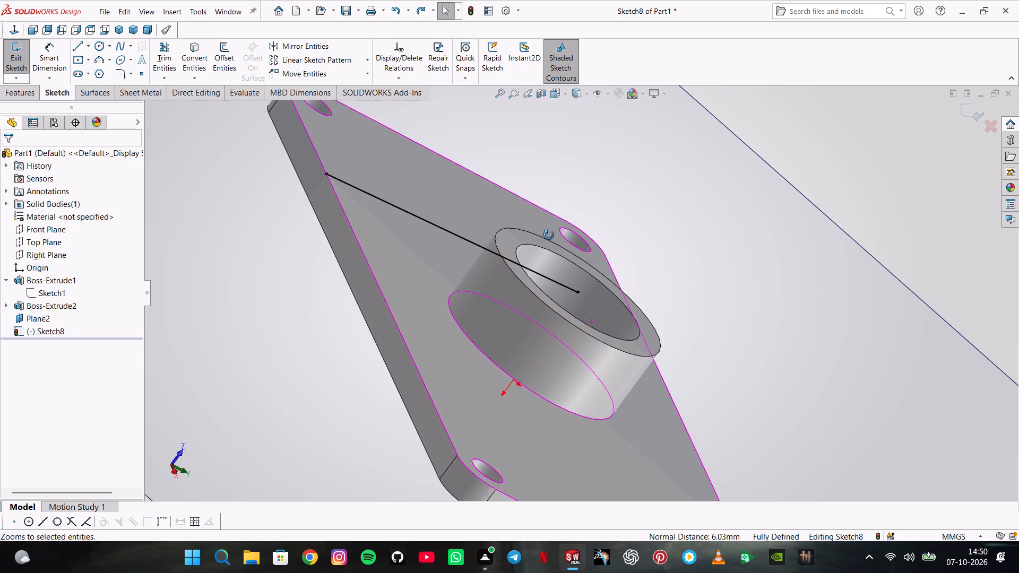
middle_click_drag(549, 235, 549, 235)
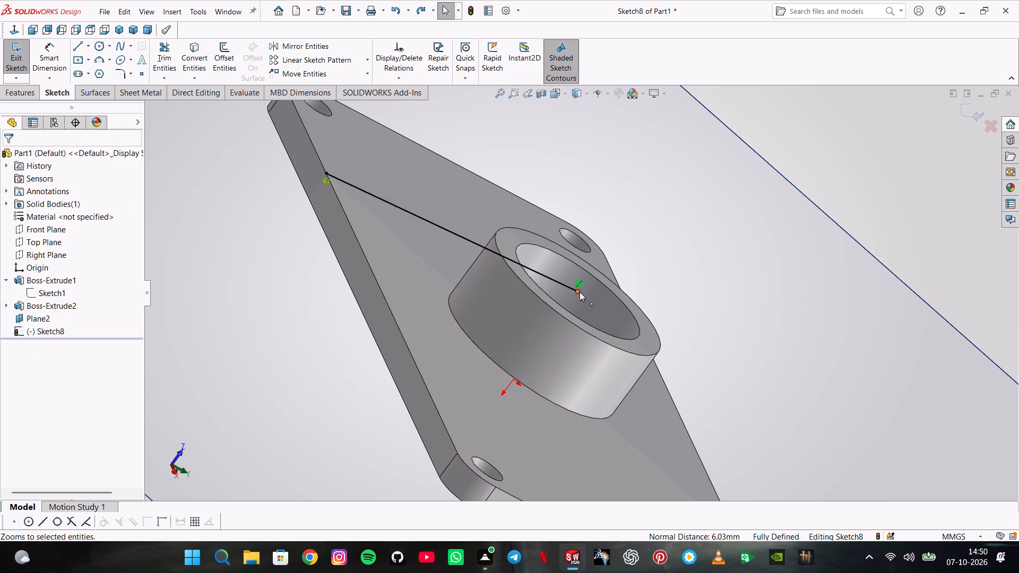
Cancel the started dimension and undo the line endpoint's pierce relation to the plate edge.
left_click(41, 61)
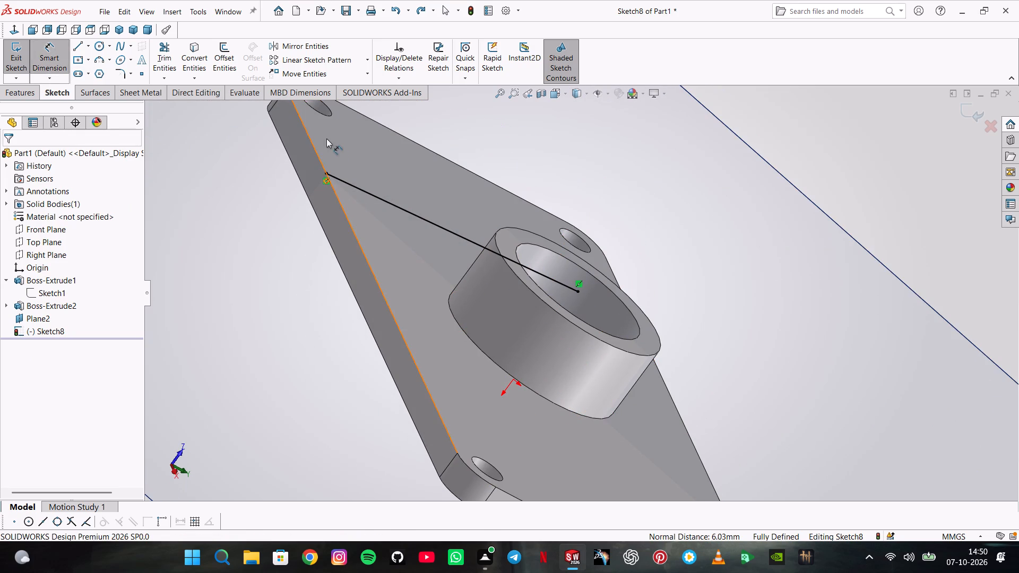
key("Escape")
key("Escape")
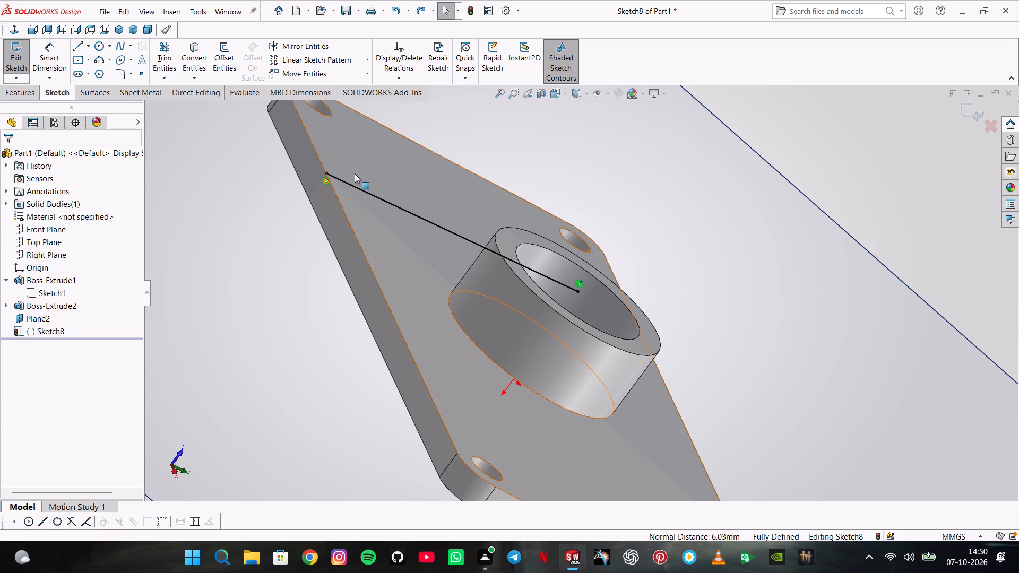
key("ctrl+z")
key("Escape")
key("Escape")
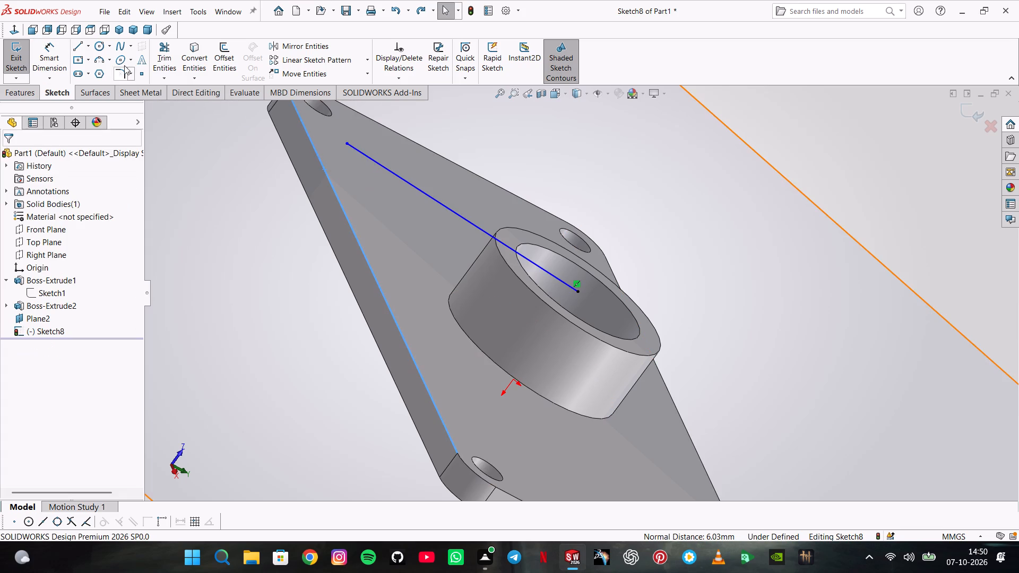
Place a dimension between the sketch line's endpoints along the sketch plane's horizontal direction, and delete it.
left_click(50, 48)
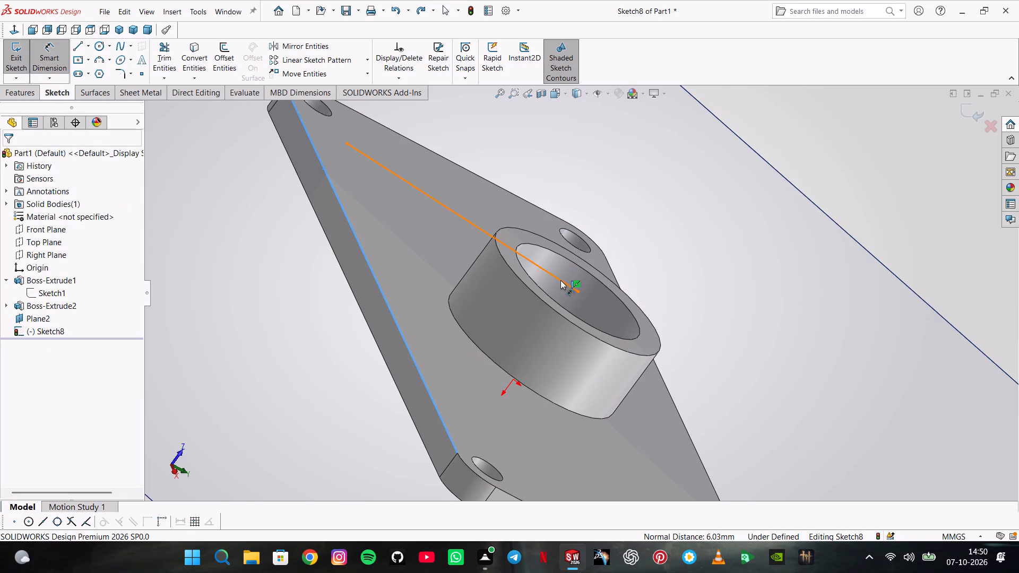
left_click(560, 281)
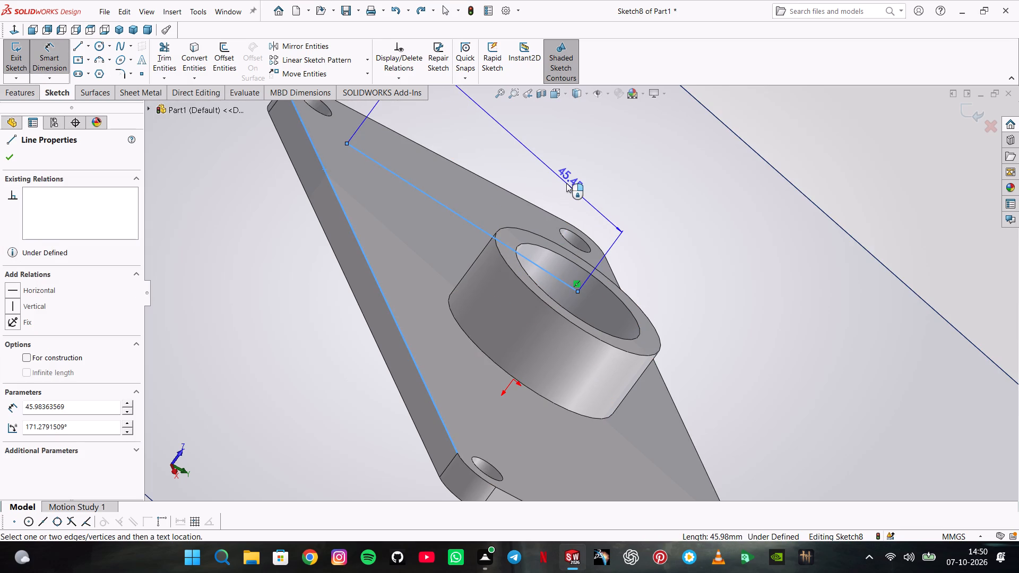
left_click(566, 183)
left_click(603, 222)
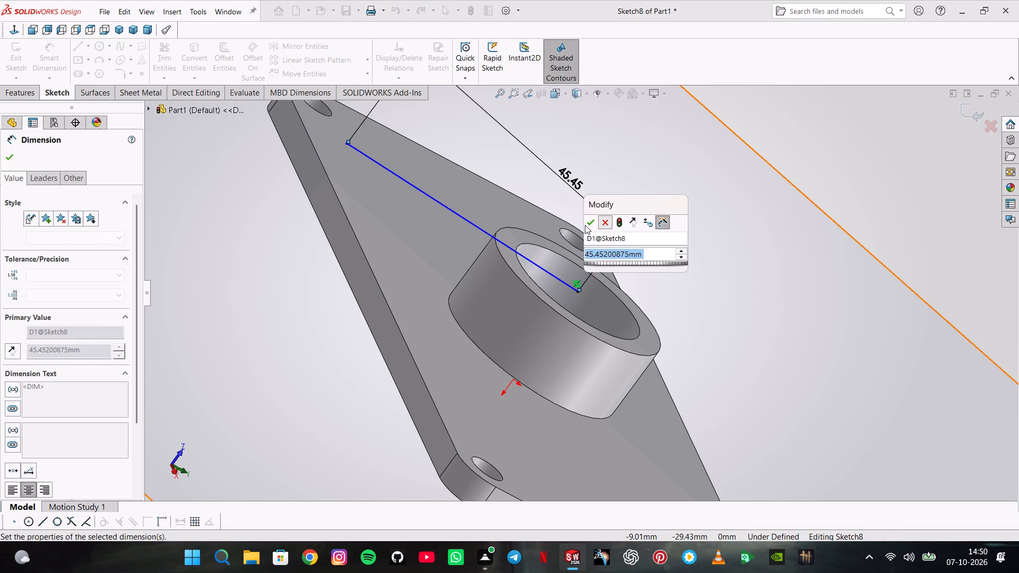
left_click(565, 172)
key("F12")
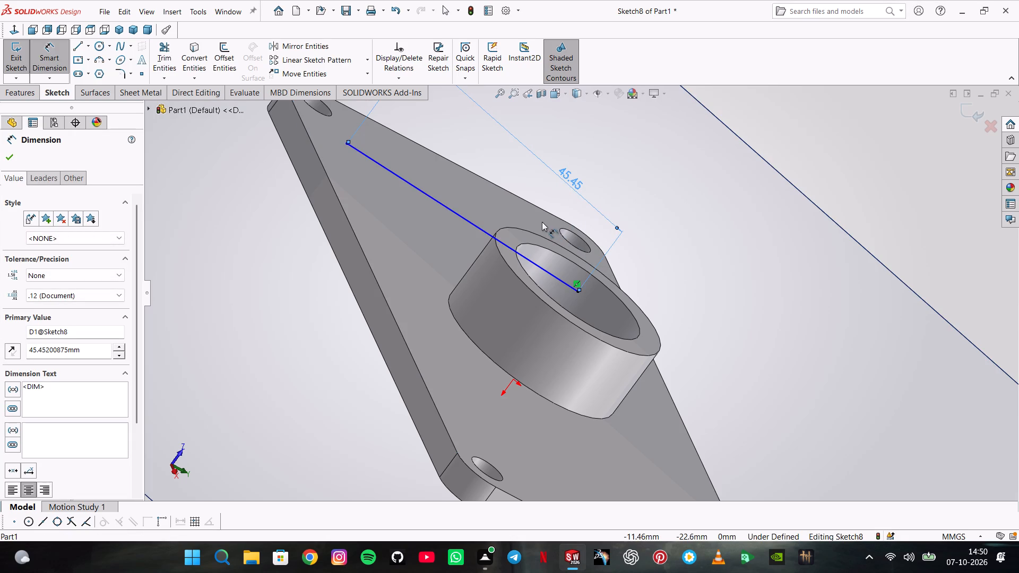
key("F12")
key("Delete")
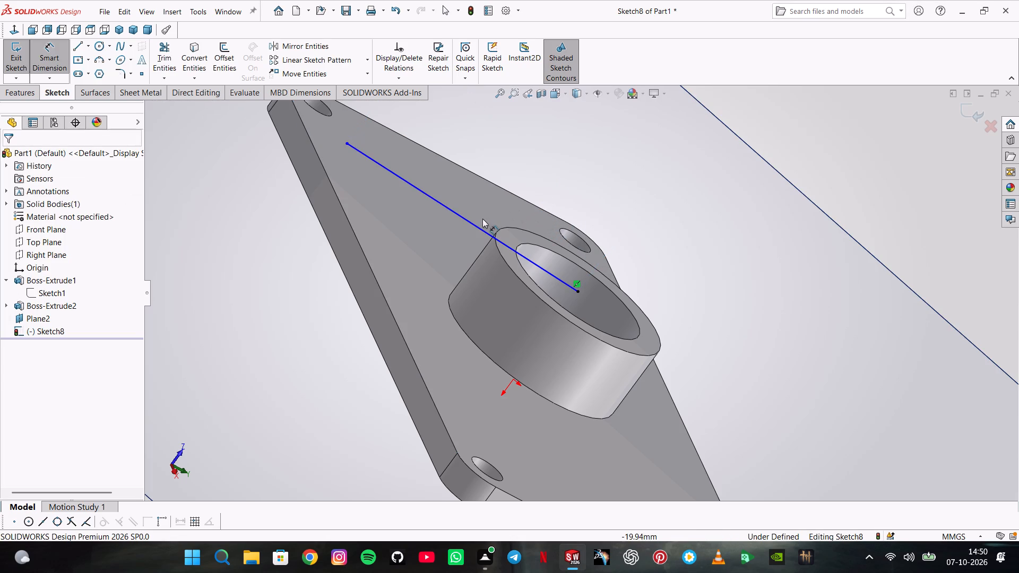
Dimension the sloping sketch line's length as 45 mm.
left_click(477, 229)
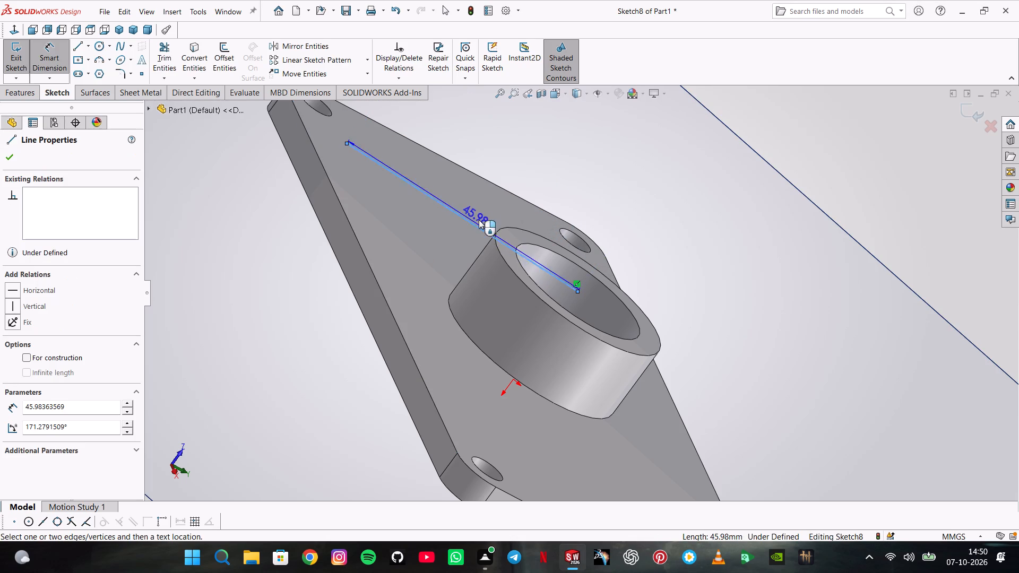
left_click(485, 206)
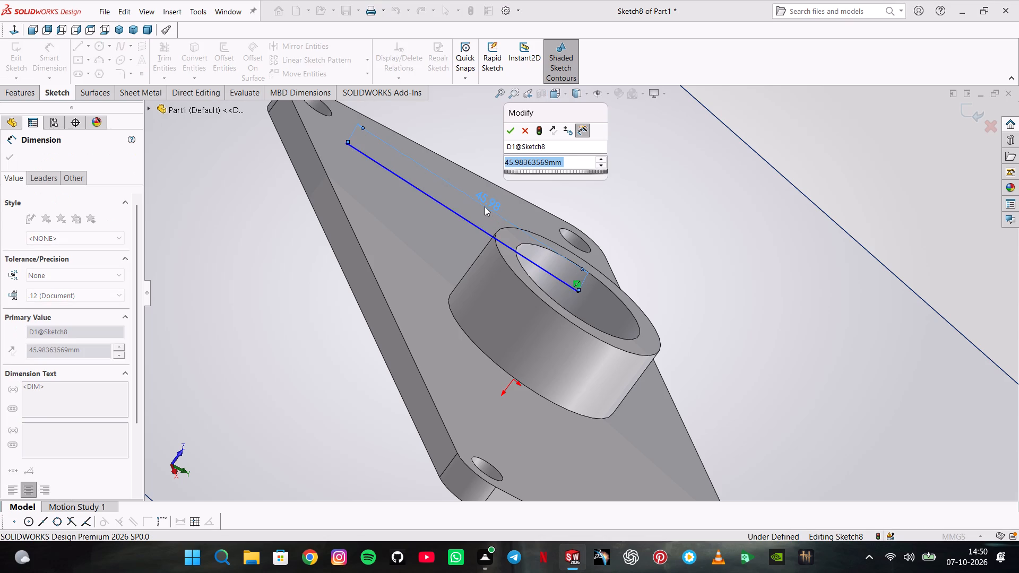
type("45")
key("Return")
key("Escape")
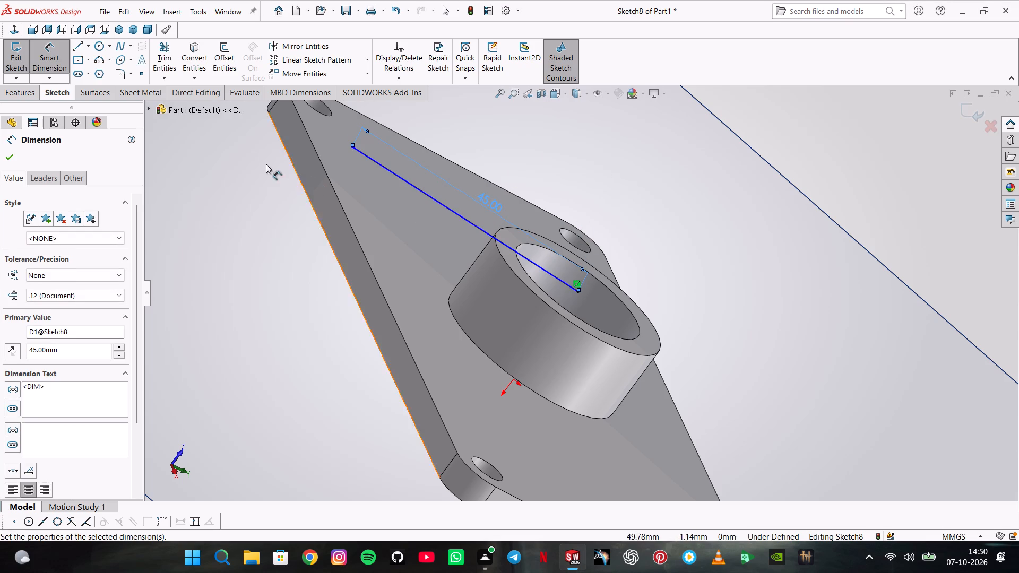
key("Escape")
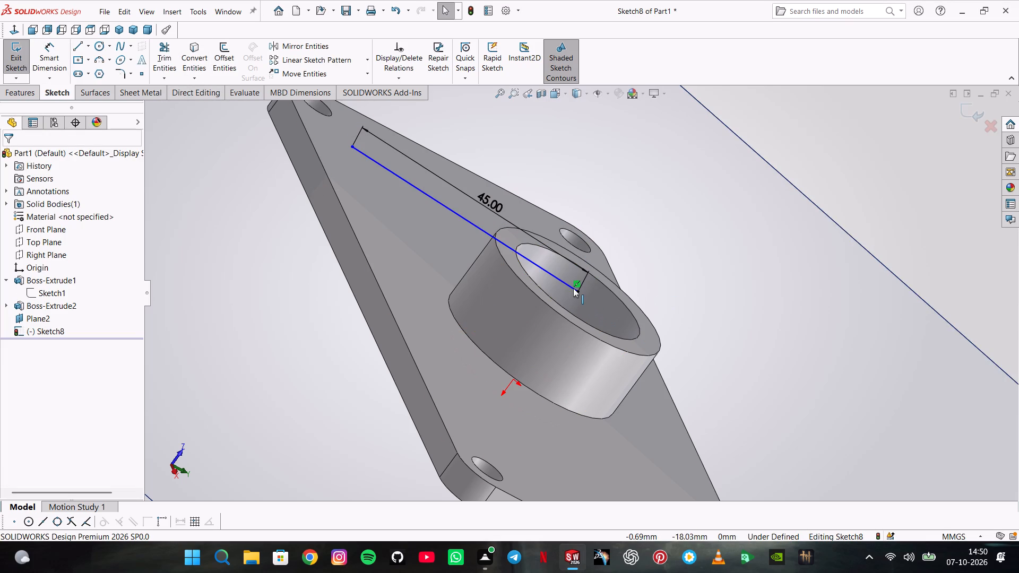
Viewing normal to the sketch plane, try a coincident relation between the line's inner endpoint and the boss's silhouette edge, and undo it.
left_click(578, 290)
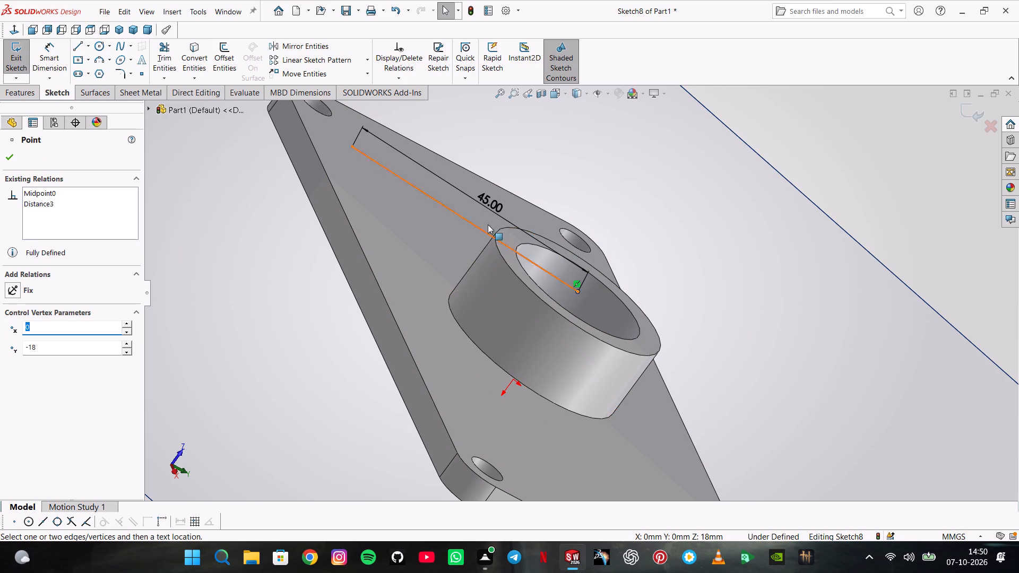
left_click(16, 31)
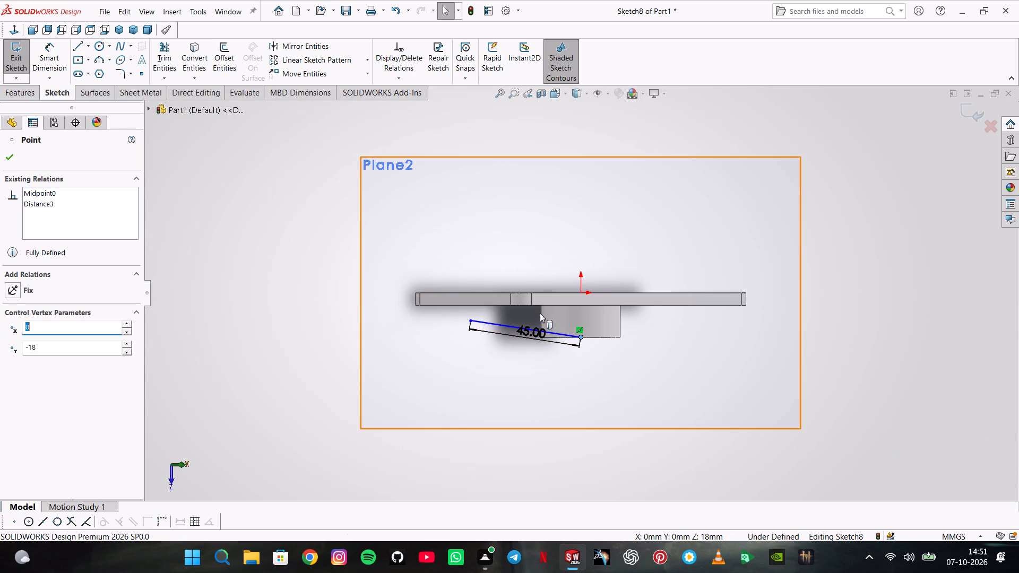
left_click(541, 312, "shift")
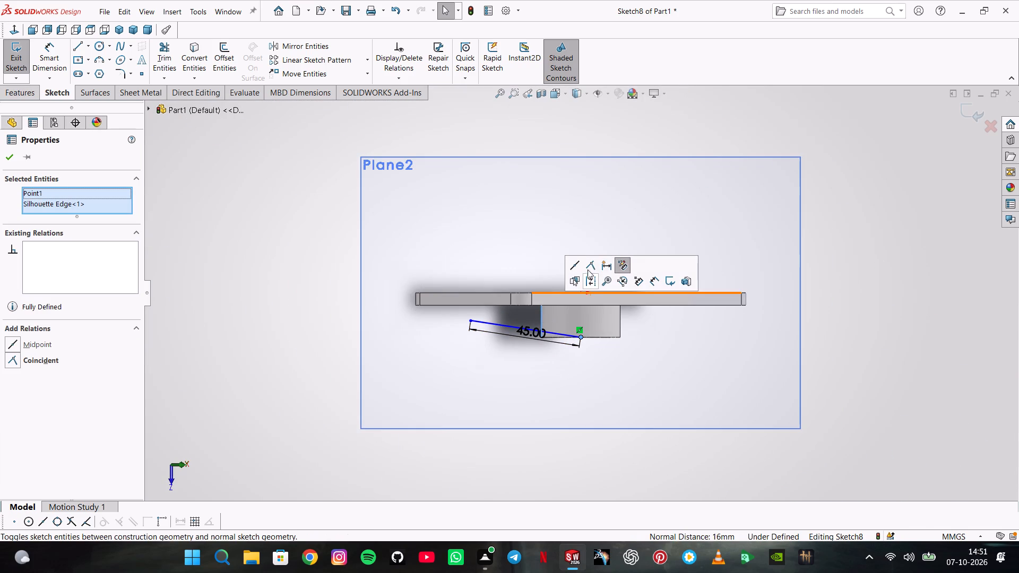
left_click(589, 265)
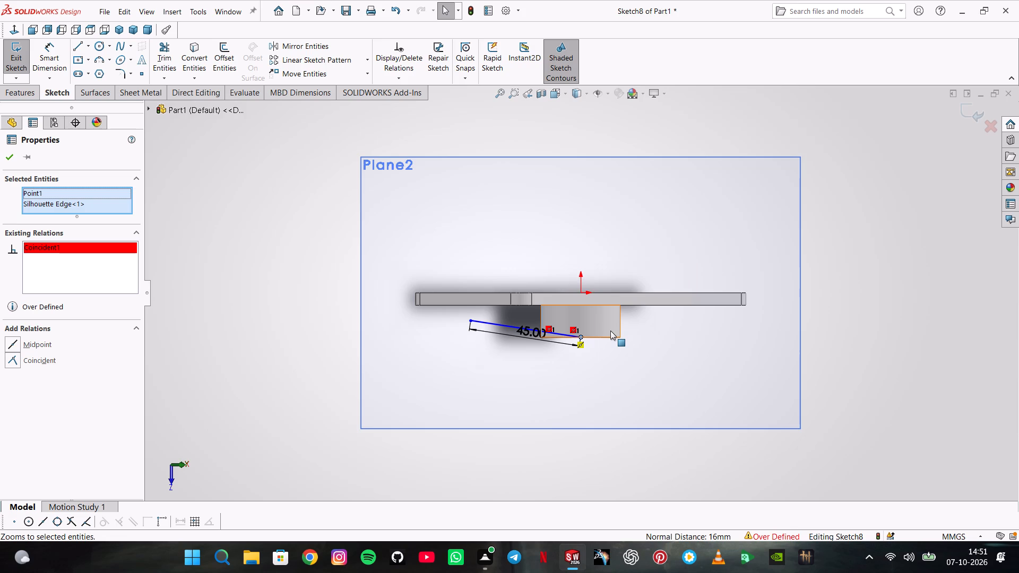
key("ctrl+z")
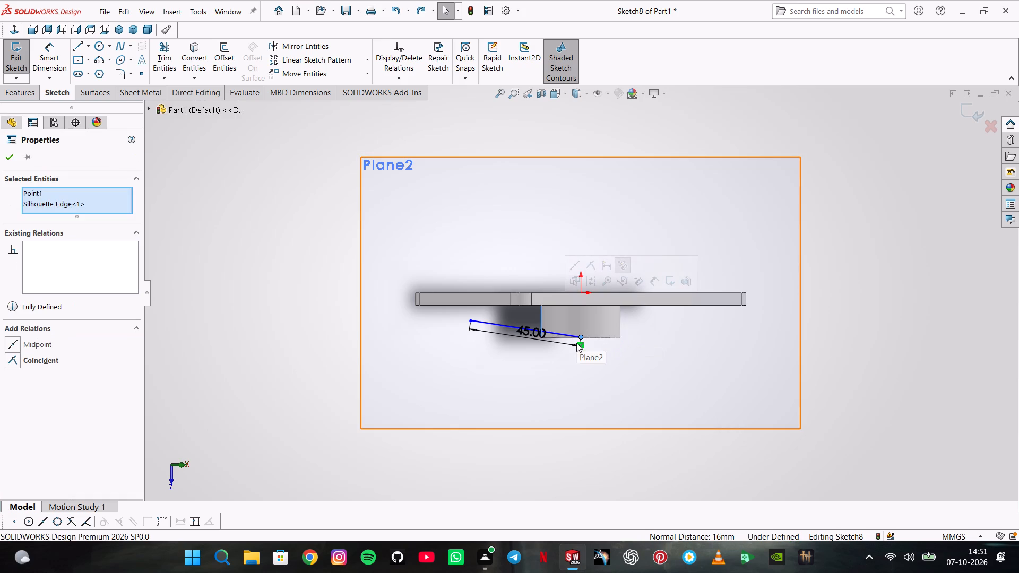
Delete the midpoint relation on the sketch line's inner endpoint.
left_click(581, 346)
key("Delete")
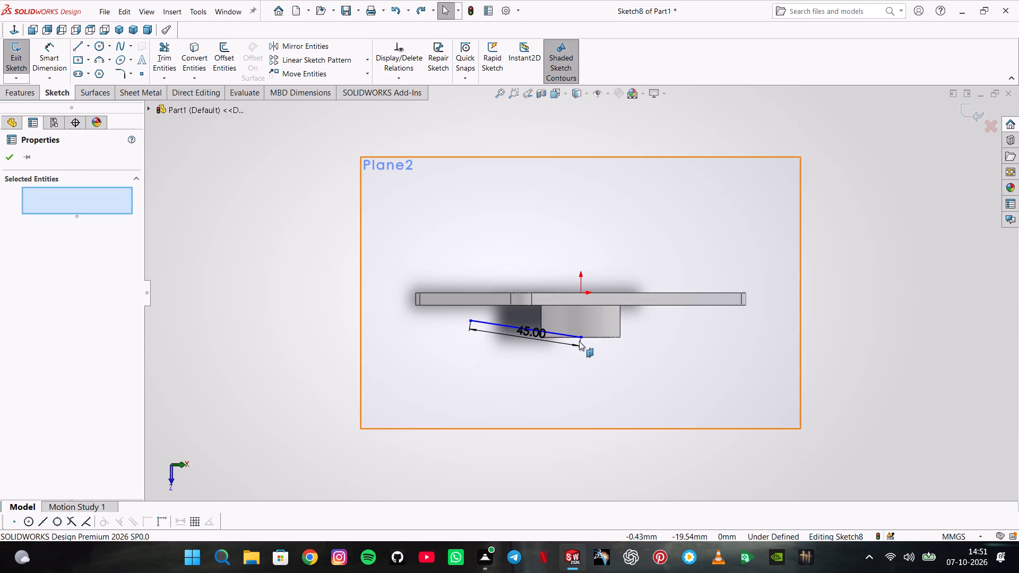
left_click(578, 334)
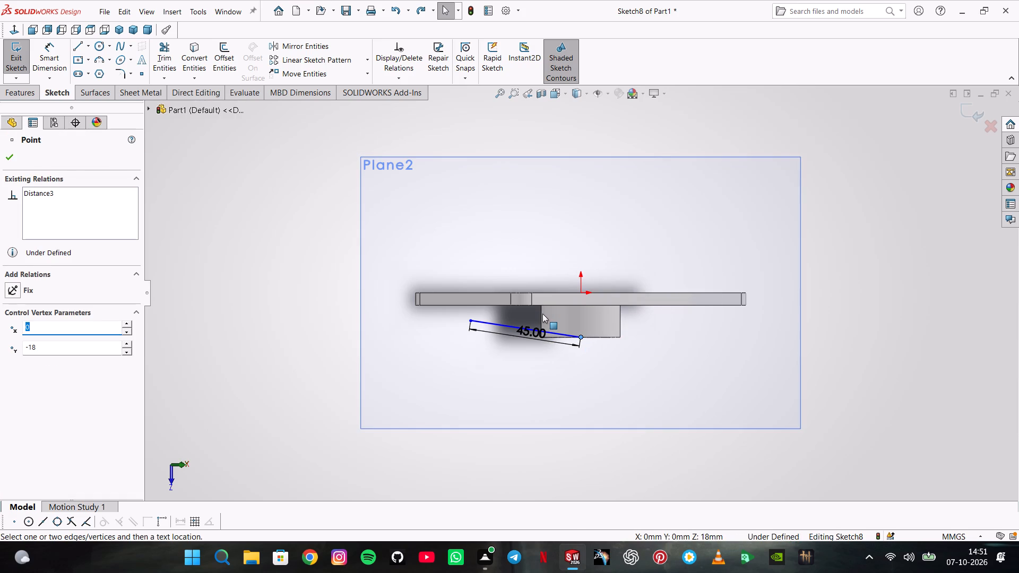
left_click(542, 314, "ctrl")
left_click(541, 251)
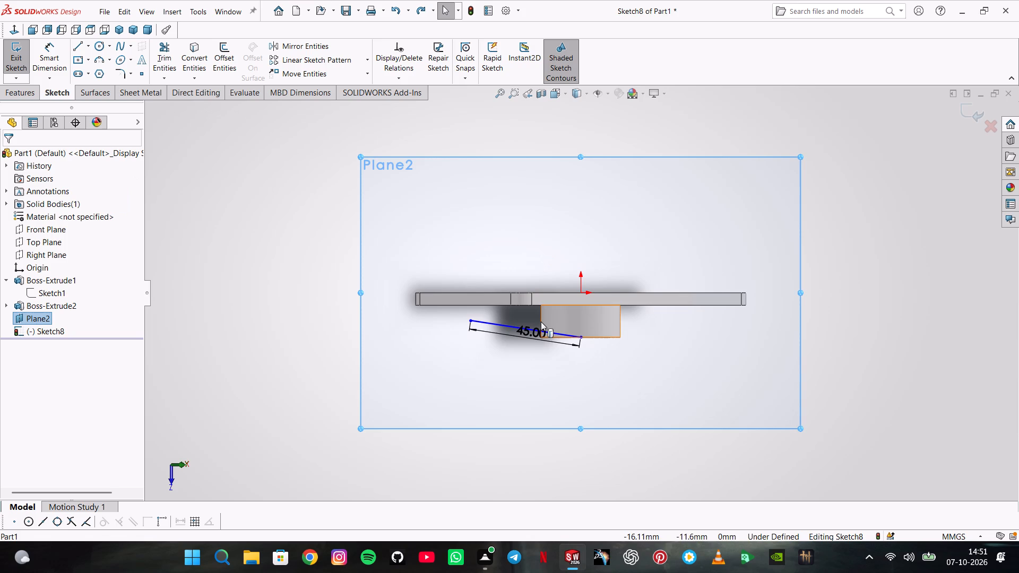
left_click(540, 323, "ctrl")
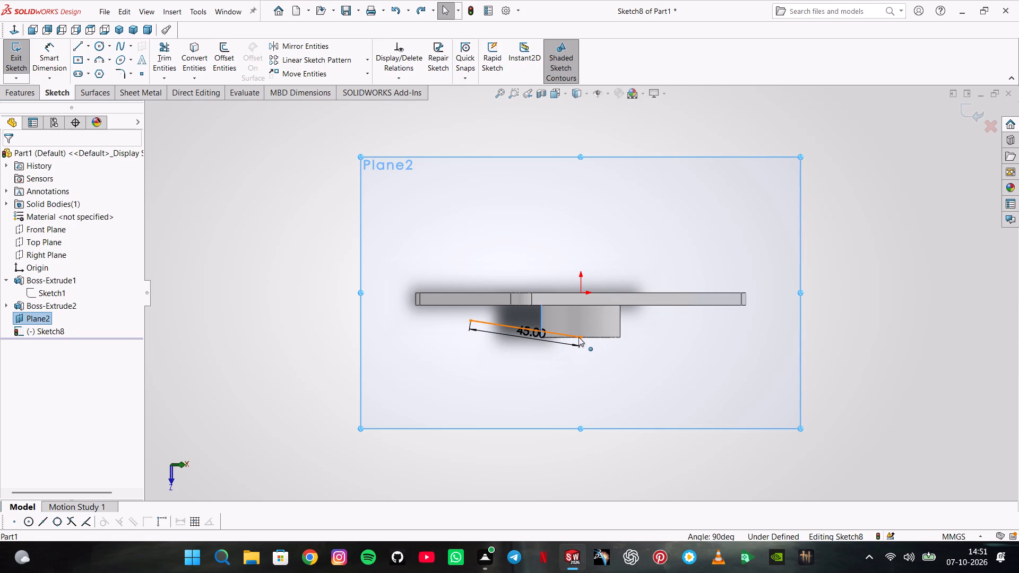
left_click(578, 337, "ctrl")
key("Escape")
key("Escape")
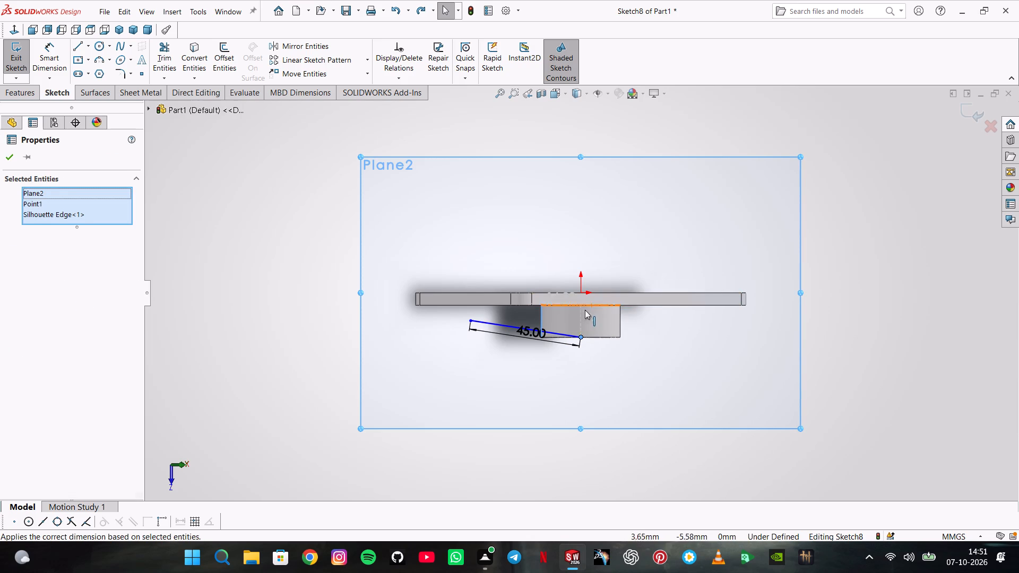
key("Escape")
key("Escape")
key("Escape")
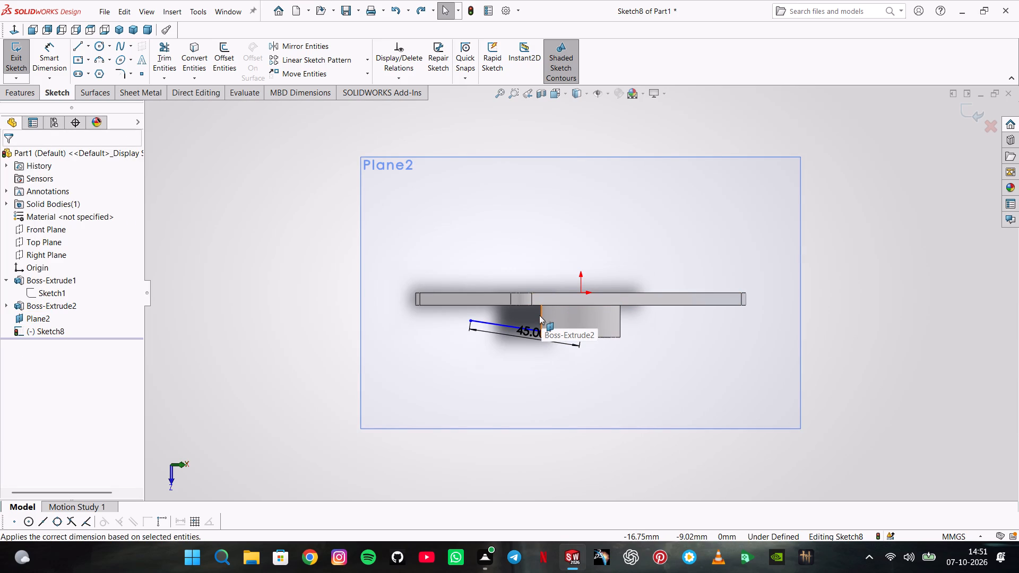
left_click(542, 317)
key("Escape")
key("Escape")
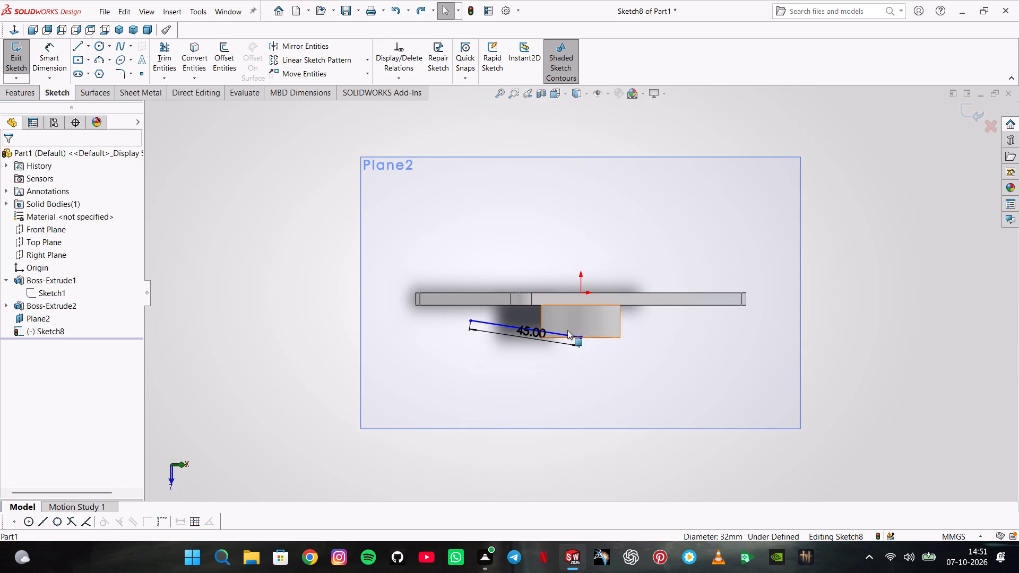
Make the sketch line's inner endpoint coincident with the boss's silhouette edge nearest the line's outer end.
left_click(583, 339)
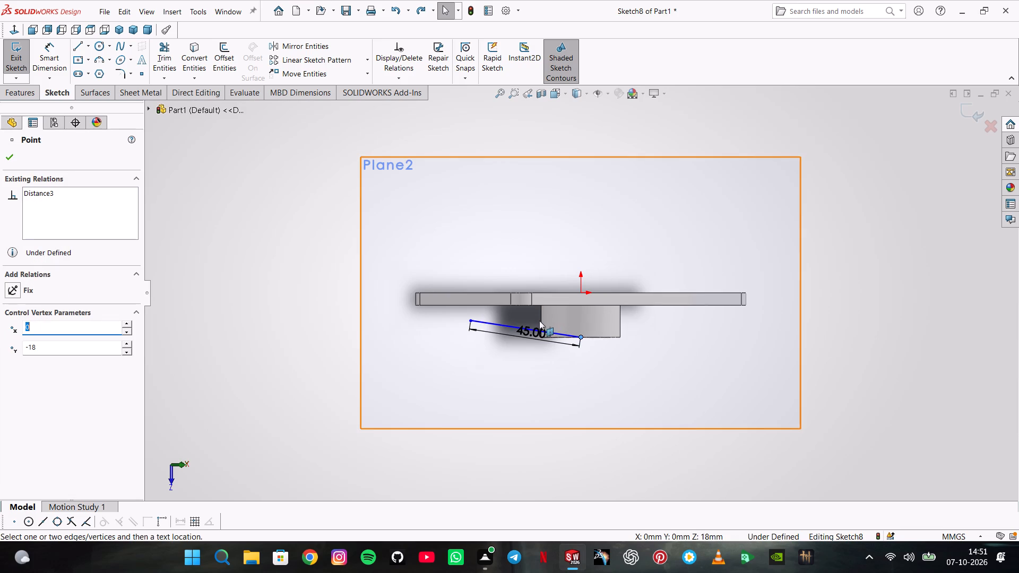
left_click(540, 318, "ctrl")
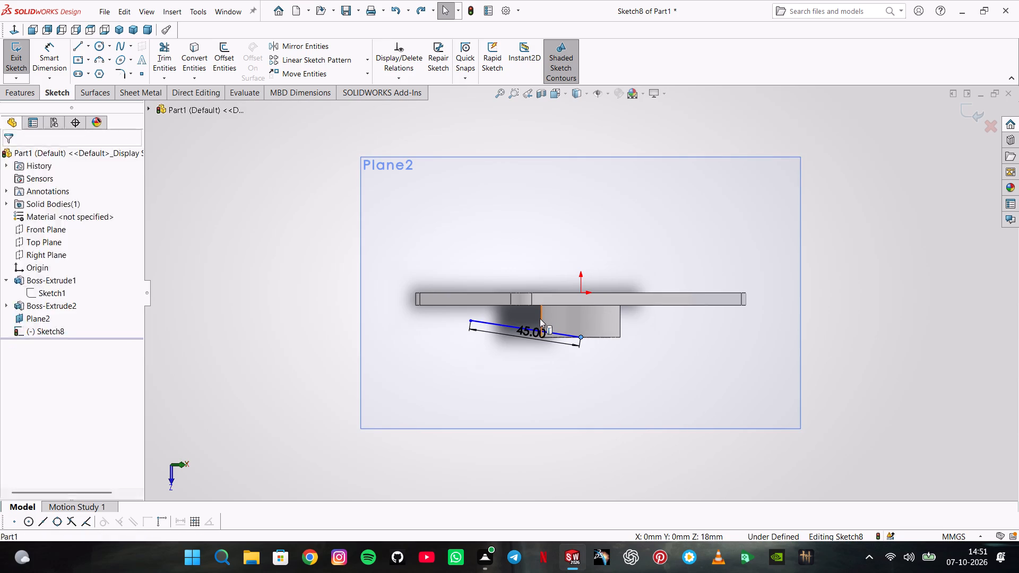
double_click(586, 272)
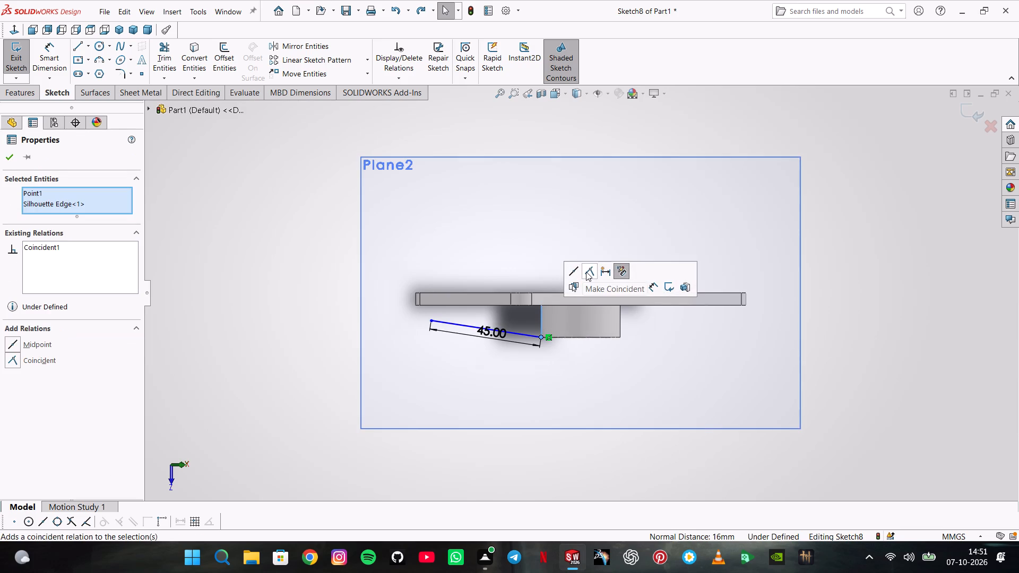
left_click(514, 247)
key("Escape")
Move the line's inner endpoint along the boss's silhouette edge to about 14 mm from the origin in Z.
left_click_drag(543, 335, 545, 317)
left_click_drag(541, 315, 543, 320)
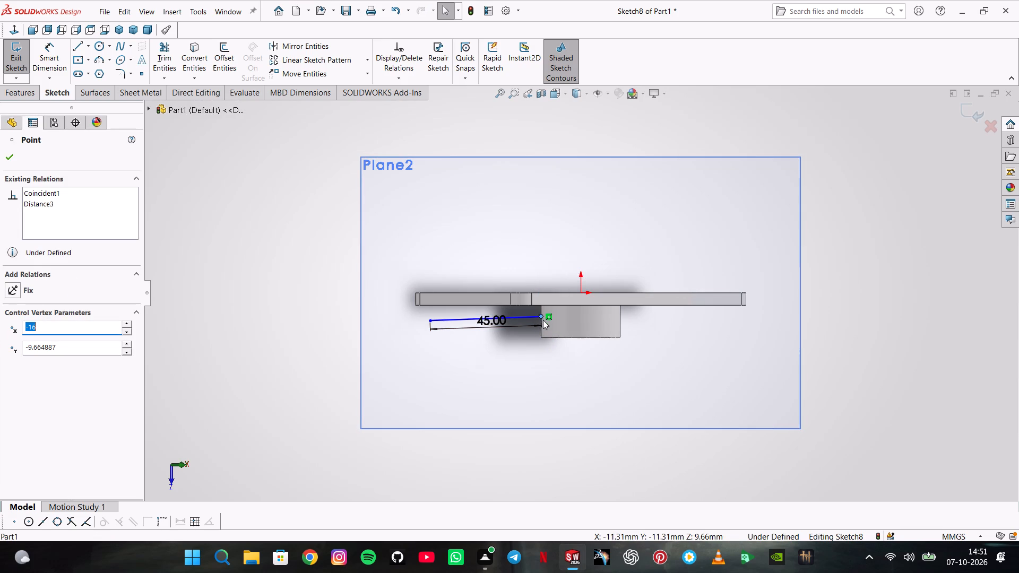
left_click_drag(543, 320, 542, 327)
key("Escape")
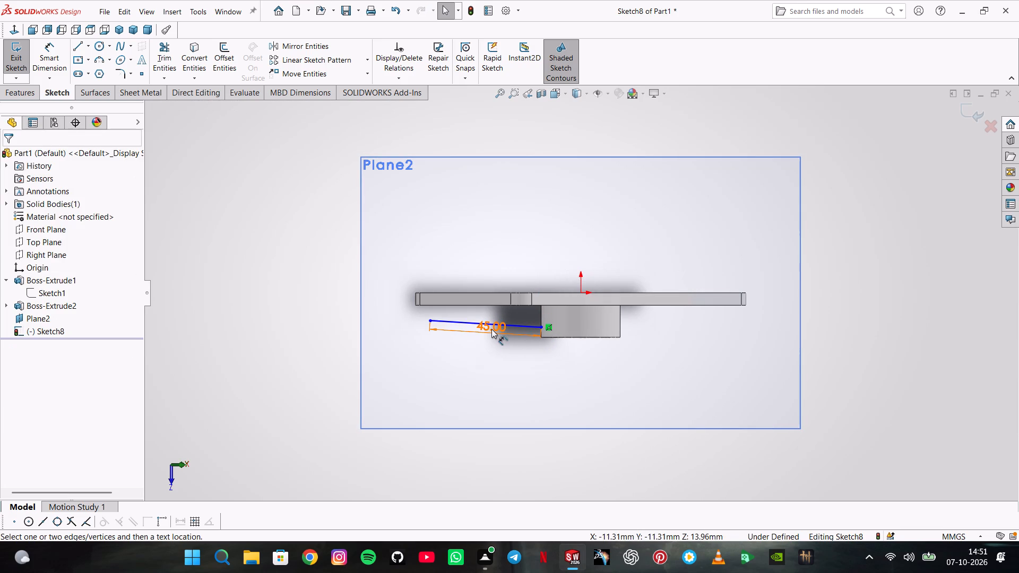
Replace the line's length dimension with a 45 mm horizontal dimension from the origin to the line's outer endpoint.
left_click(491, 329)
key("Delete")
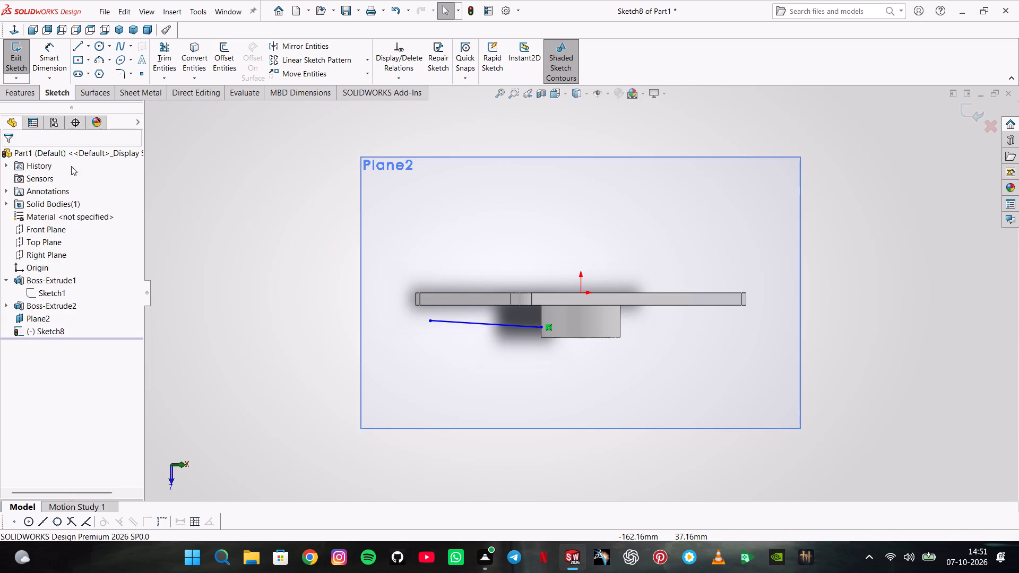
left_click(44, 63)
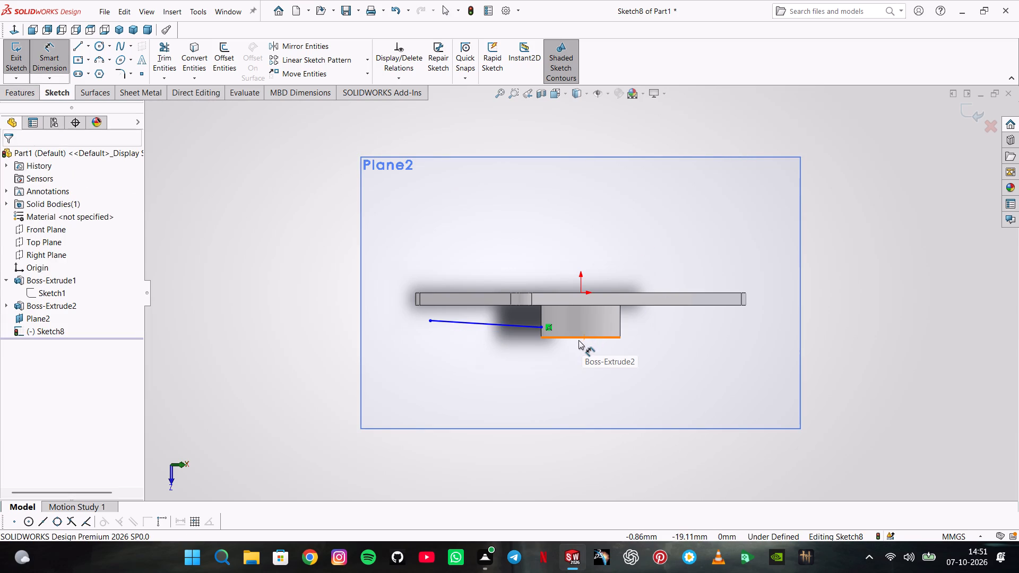
left_click(581, 293)
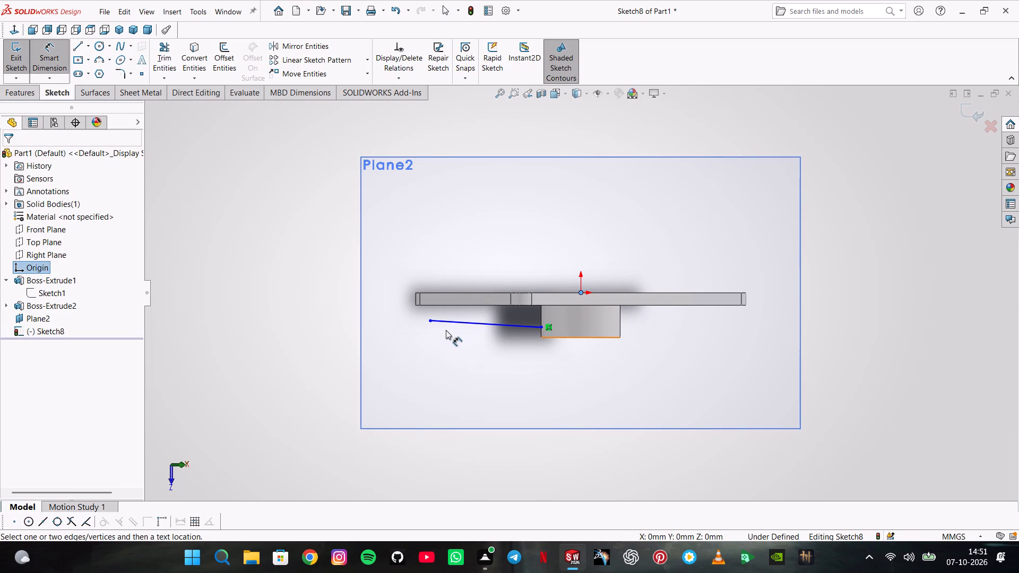
left_click(433, 322)
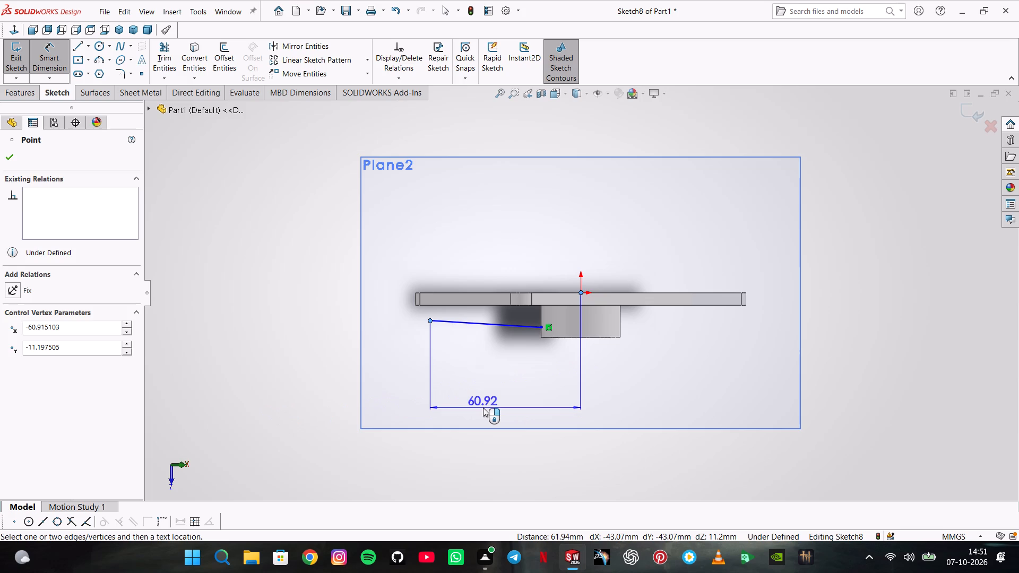
left_click(483, 407)
type("45")
key("Return")
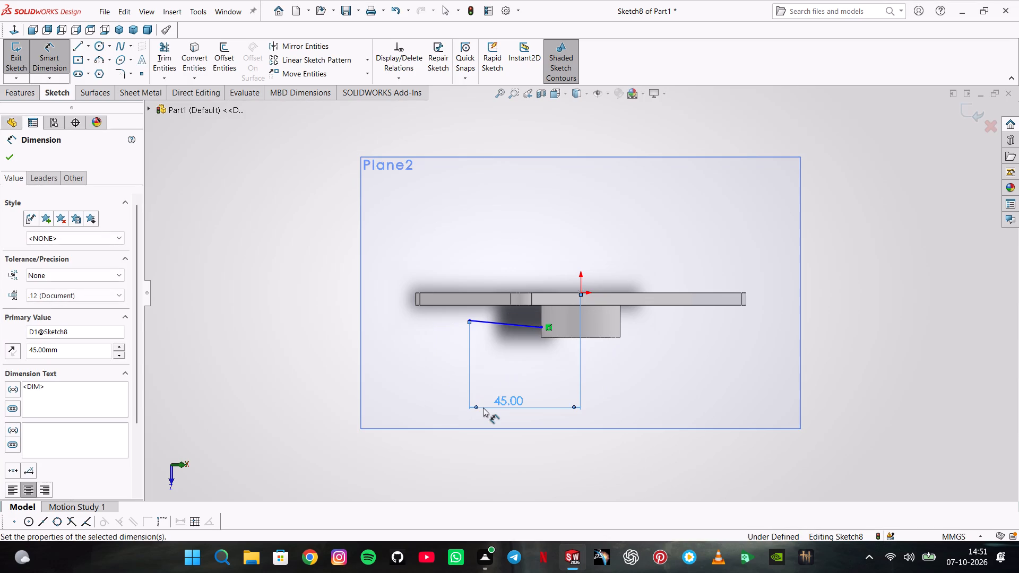
Bring the line's outer endpoint onto the plate's boss-side edge with a 0 mm distance dimension, and delete that dimension.
middle_click_drag(525, 358, 525, 349)
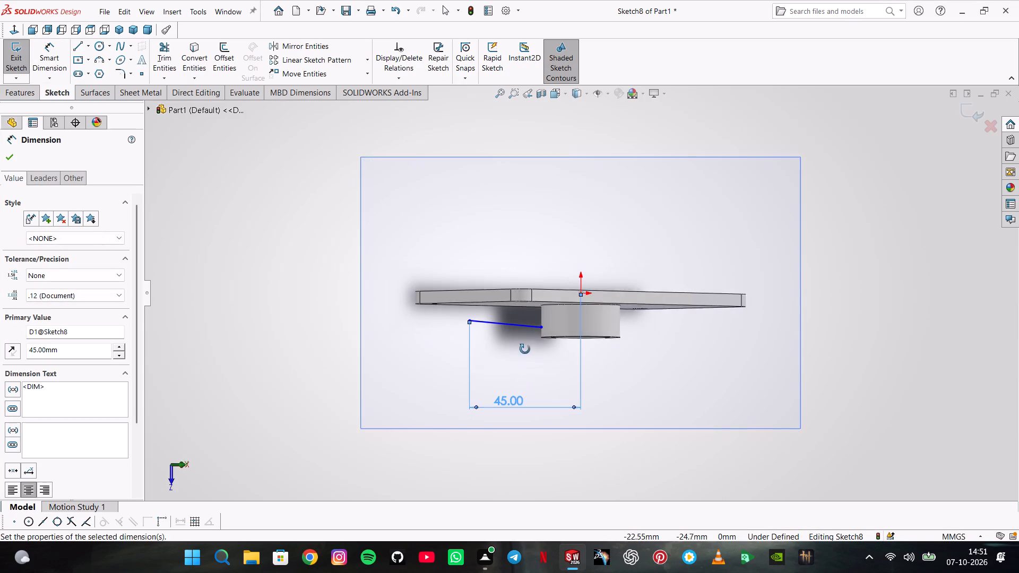
middle_click_drag(525, 349, 530, 309)
middle_click_drag(535, 313, 552, 215)
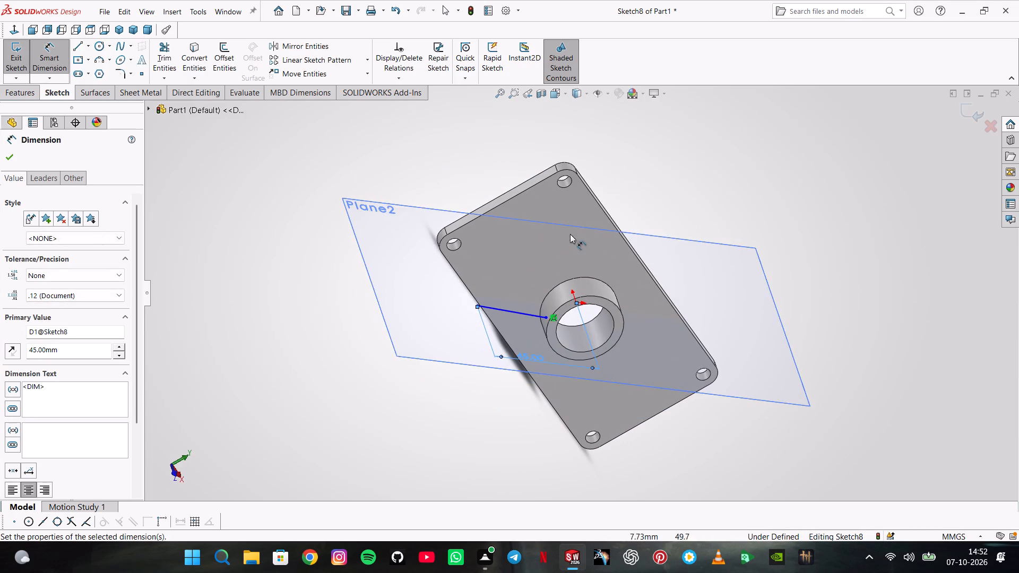
middle_click_drag(571, 236, 508, 368)
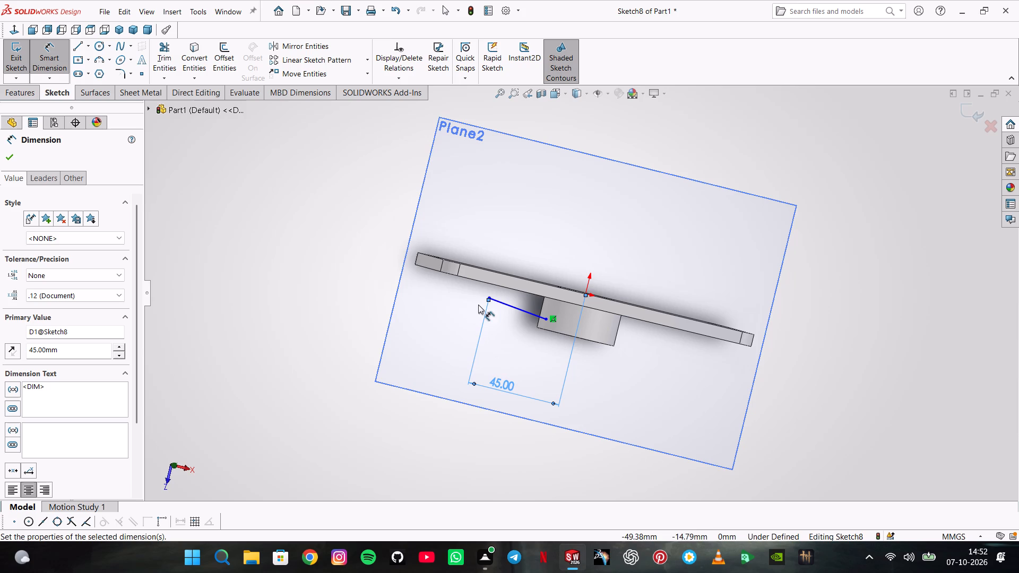
left_click(490, 297)
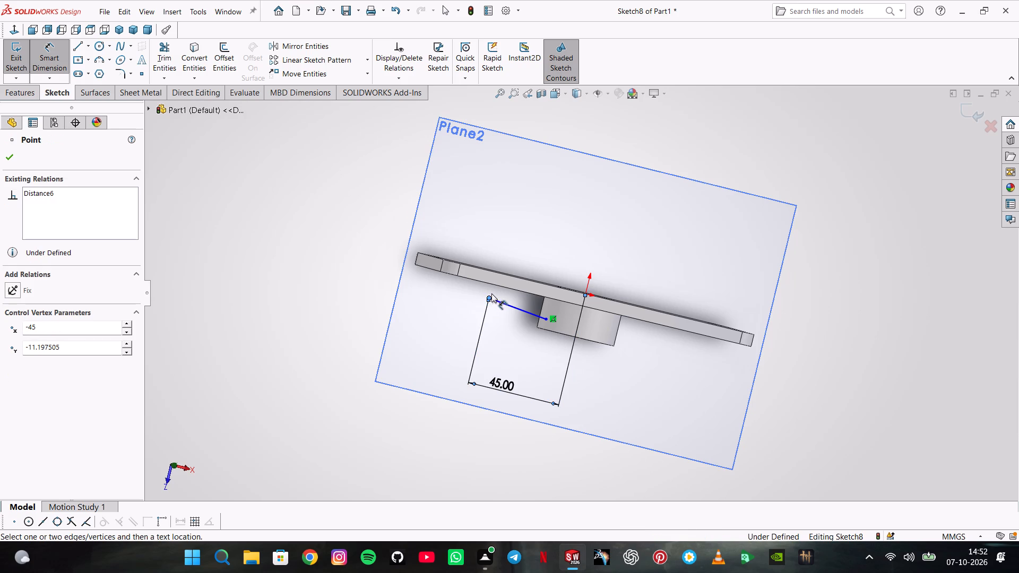
left_click(494, 282)
left_click(492, 284)
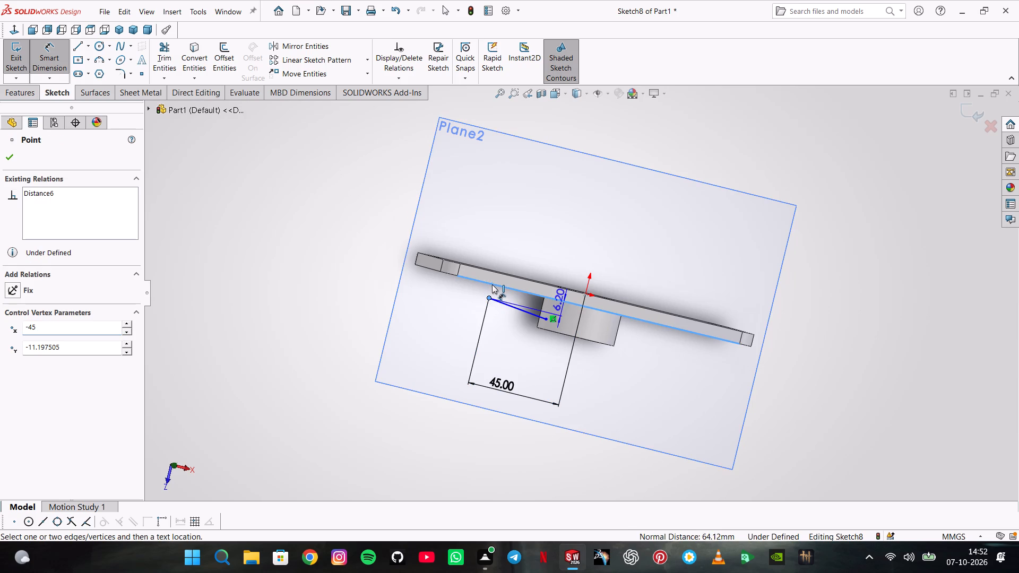
left_click(511, 326)
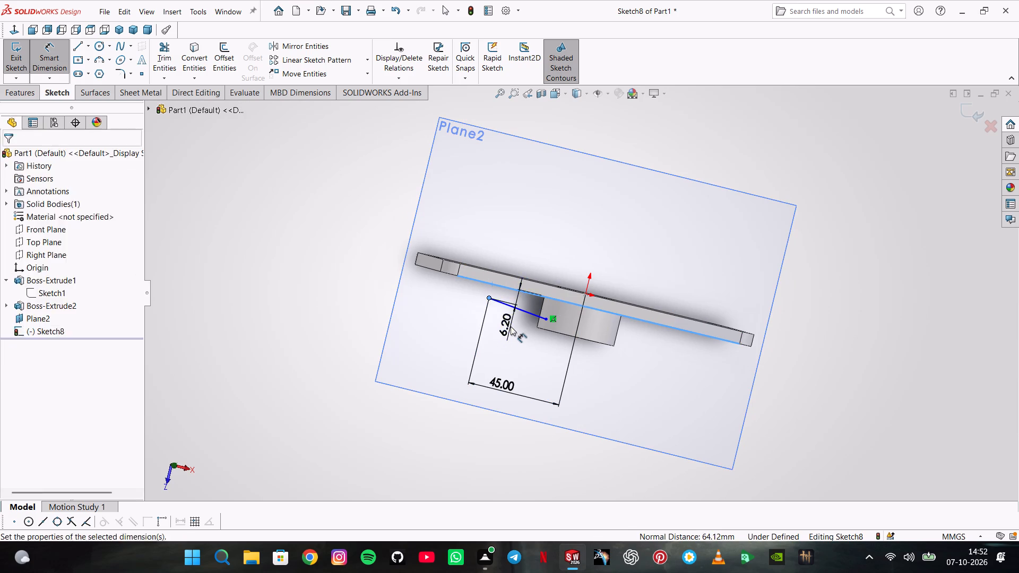
key("0")
key("Return")
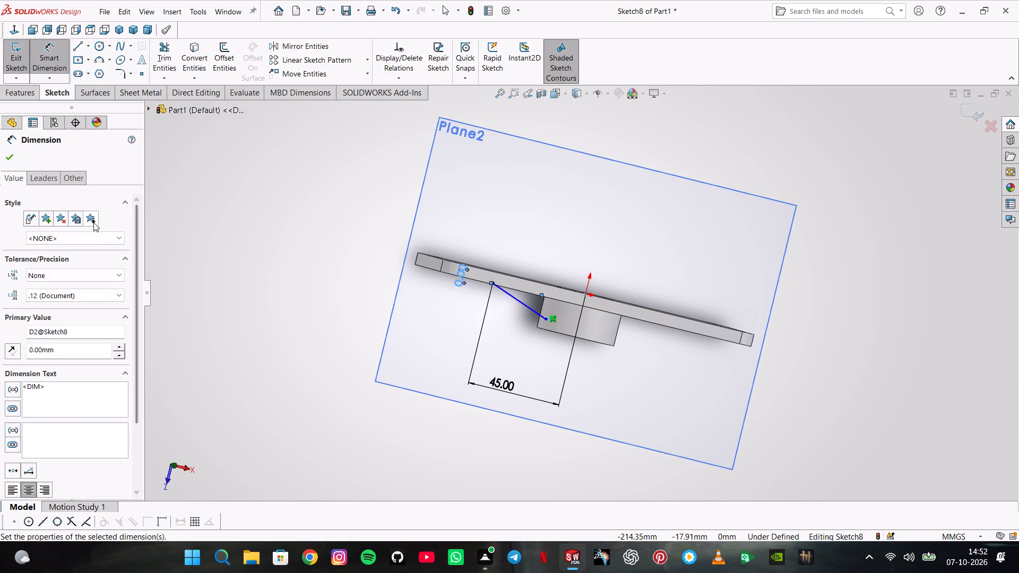
key("Delete")
key("BackSpace")
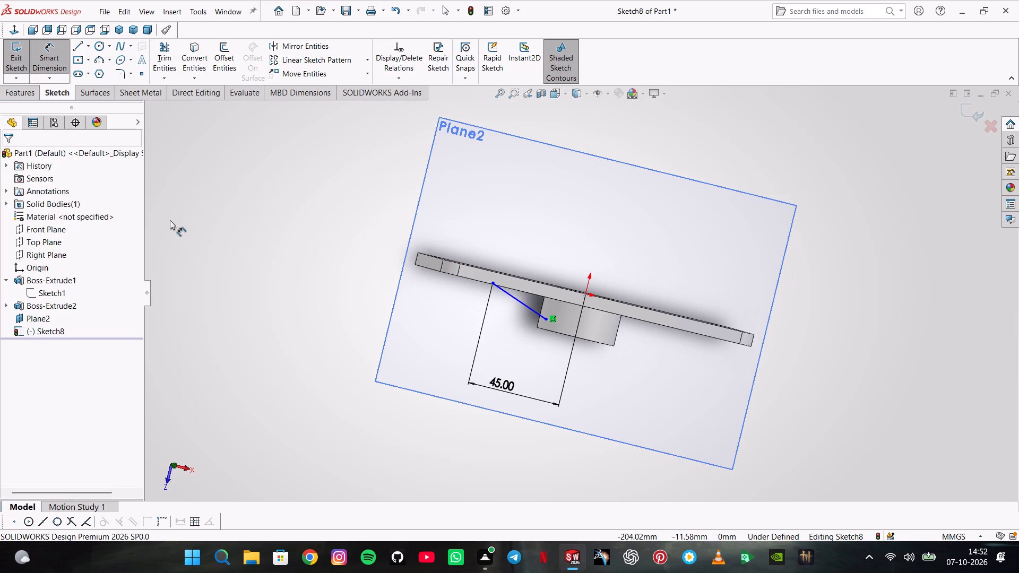
middle_click_drag(570, 312, 600, 164)
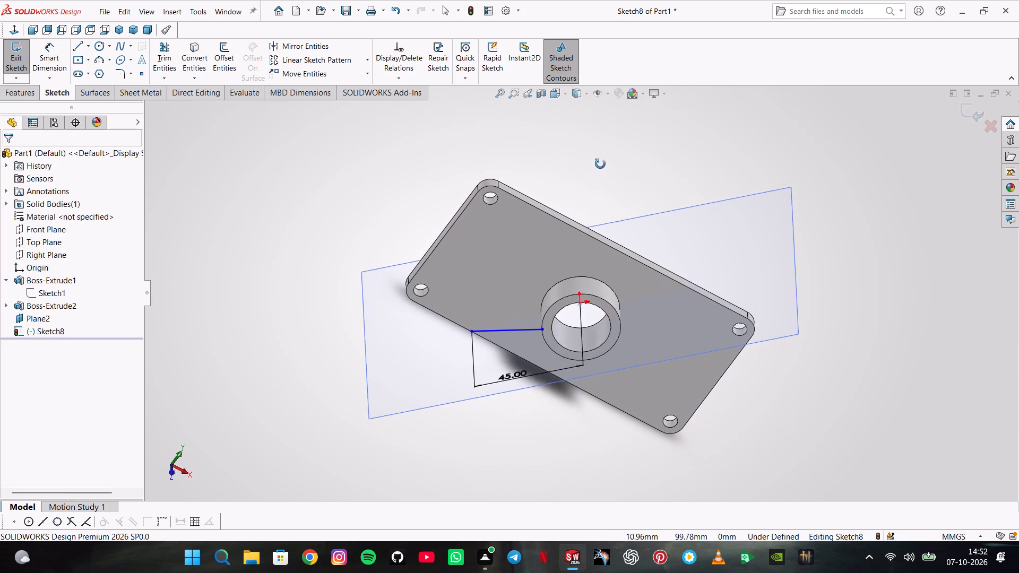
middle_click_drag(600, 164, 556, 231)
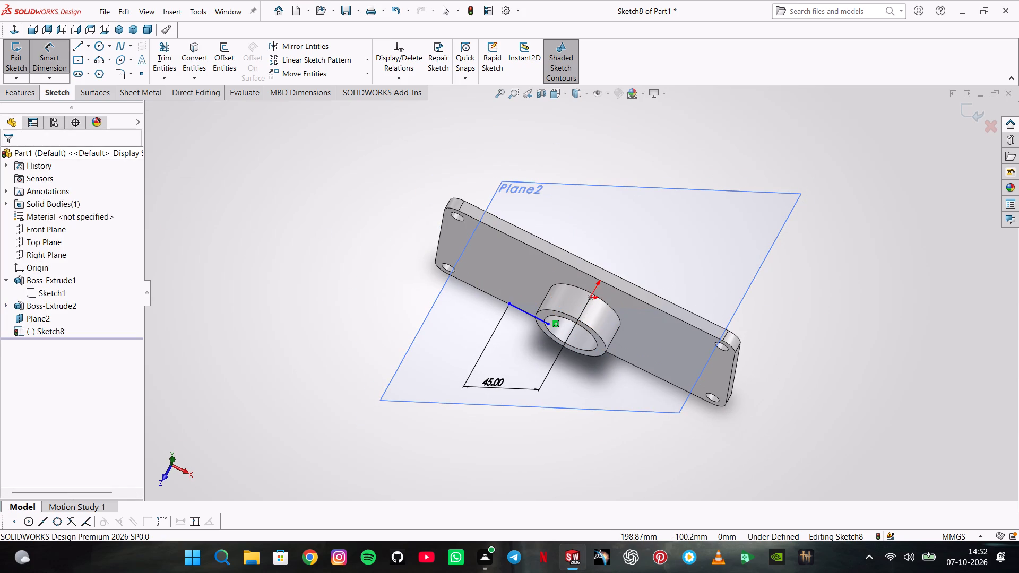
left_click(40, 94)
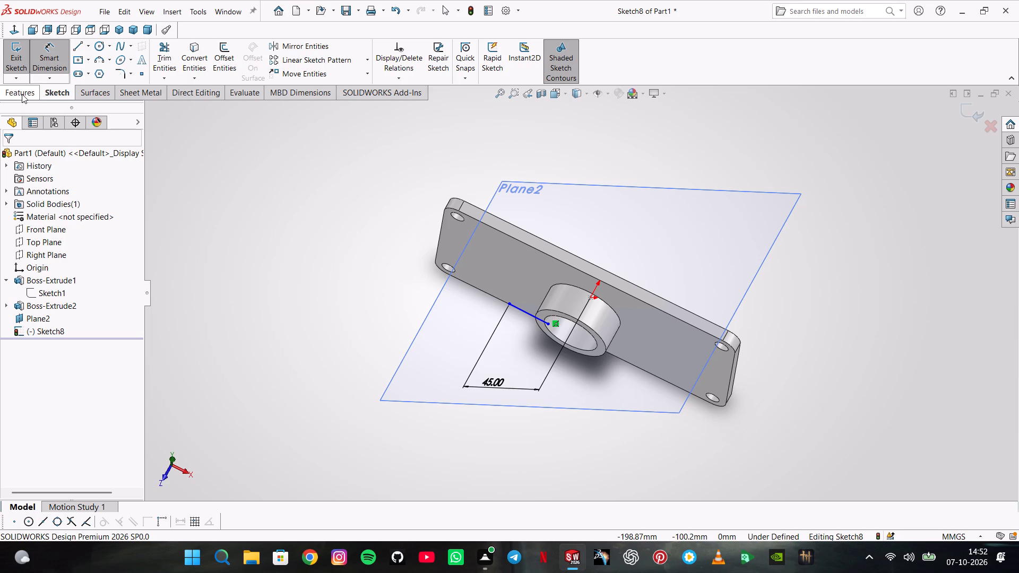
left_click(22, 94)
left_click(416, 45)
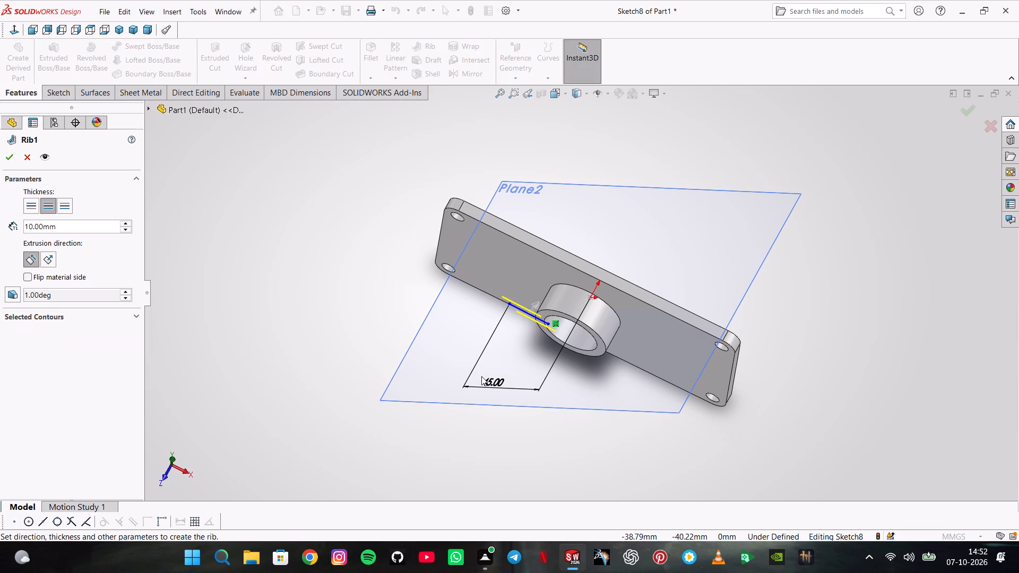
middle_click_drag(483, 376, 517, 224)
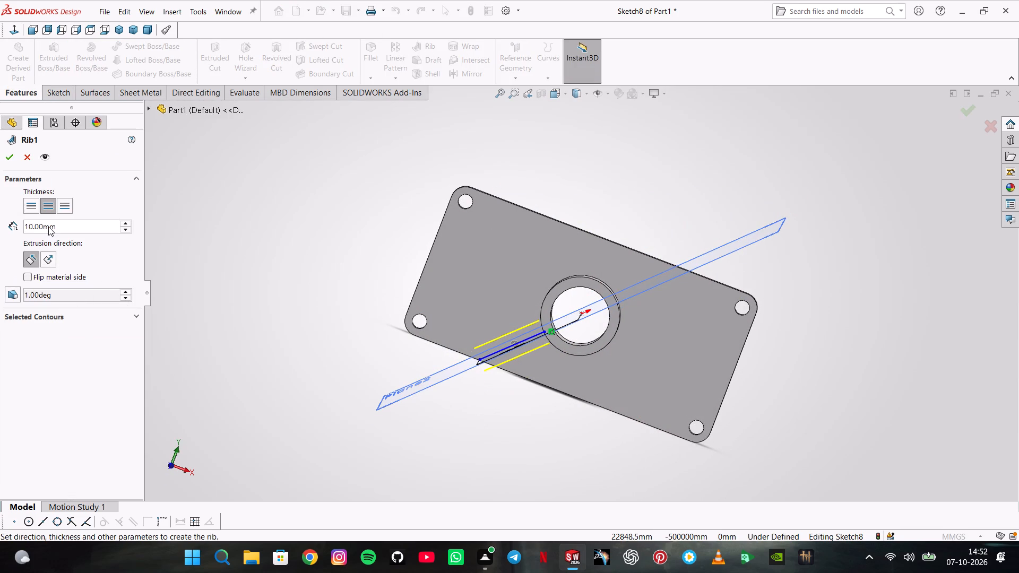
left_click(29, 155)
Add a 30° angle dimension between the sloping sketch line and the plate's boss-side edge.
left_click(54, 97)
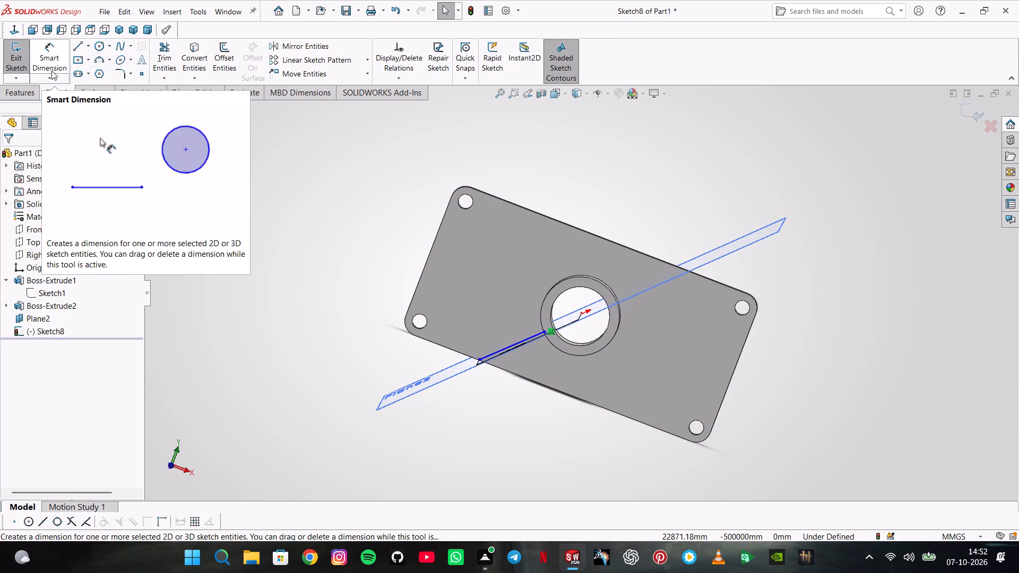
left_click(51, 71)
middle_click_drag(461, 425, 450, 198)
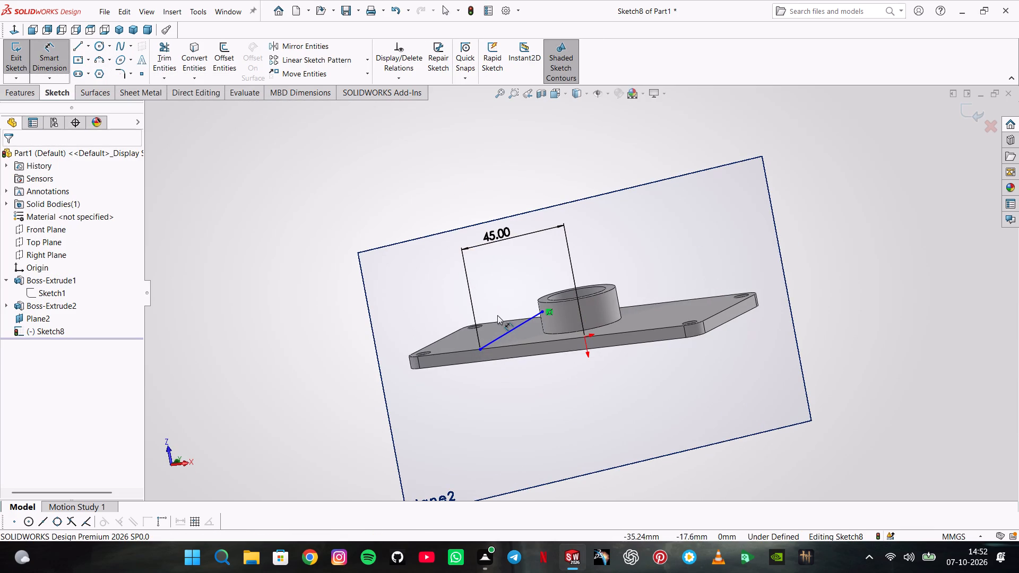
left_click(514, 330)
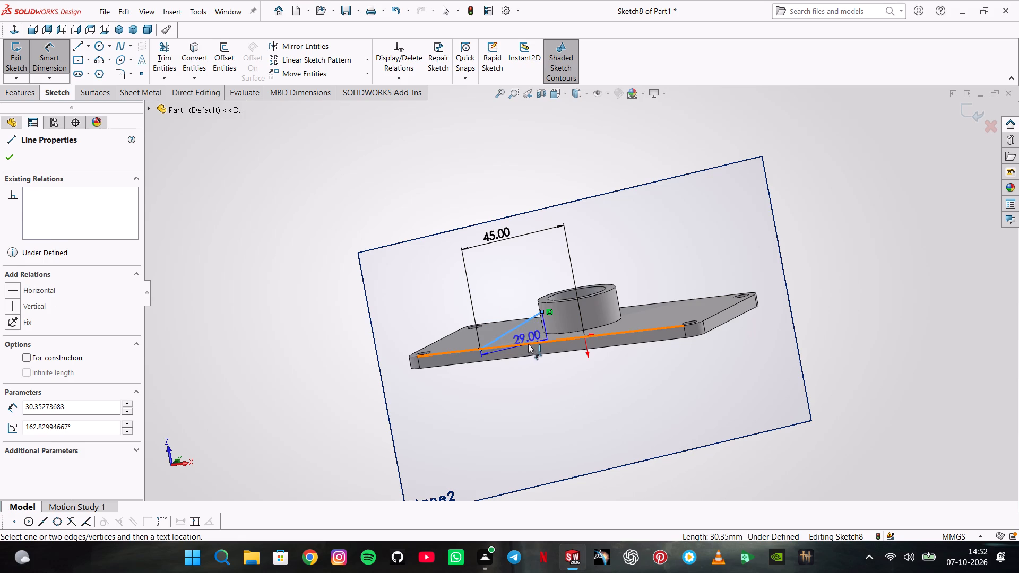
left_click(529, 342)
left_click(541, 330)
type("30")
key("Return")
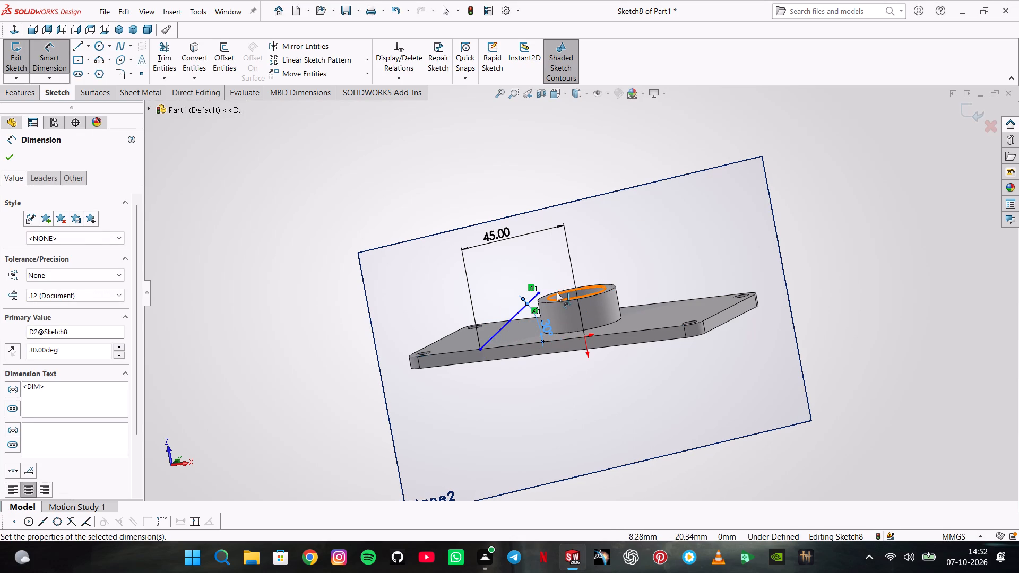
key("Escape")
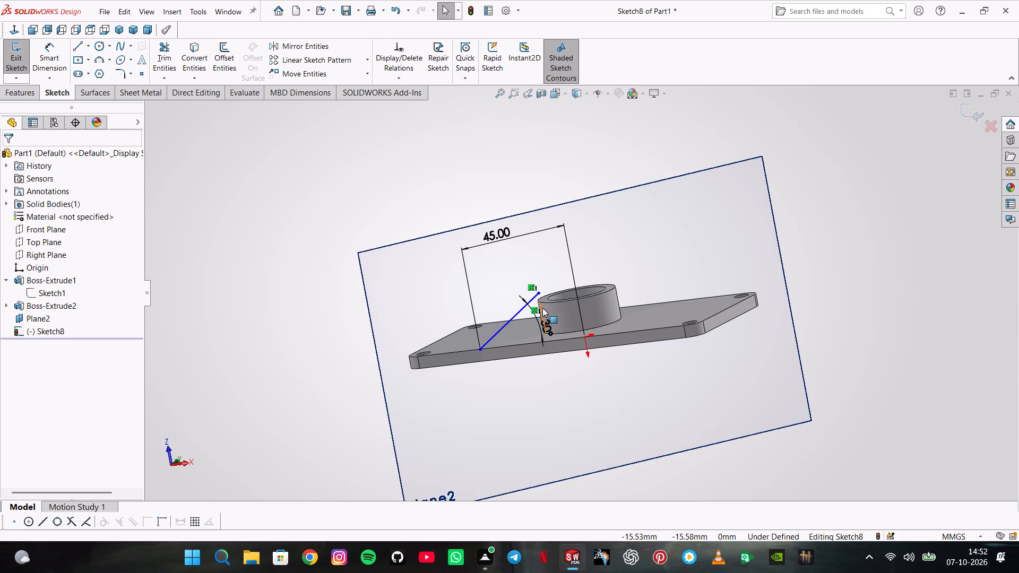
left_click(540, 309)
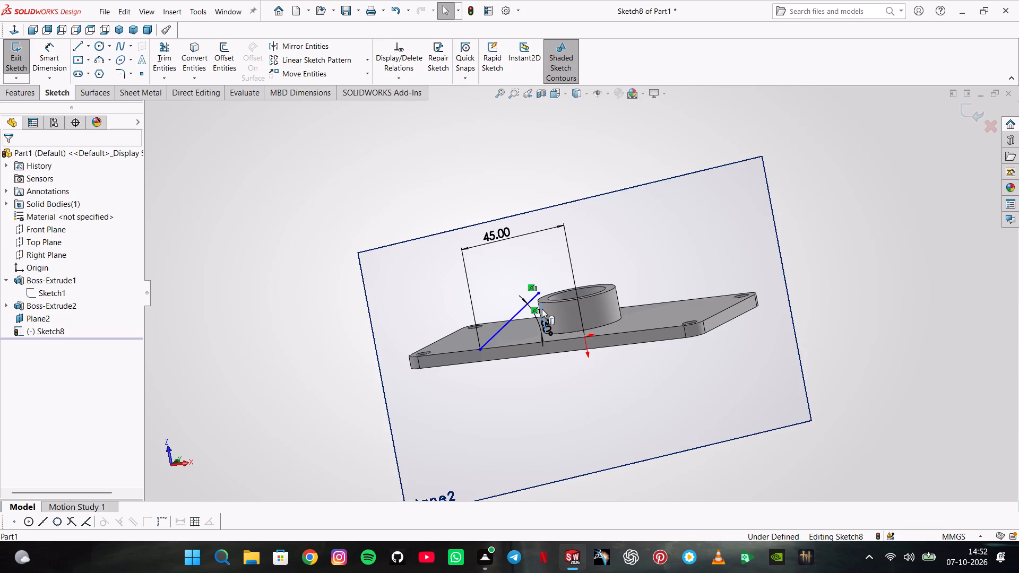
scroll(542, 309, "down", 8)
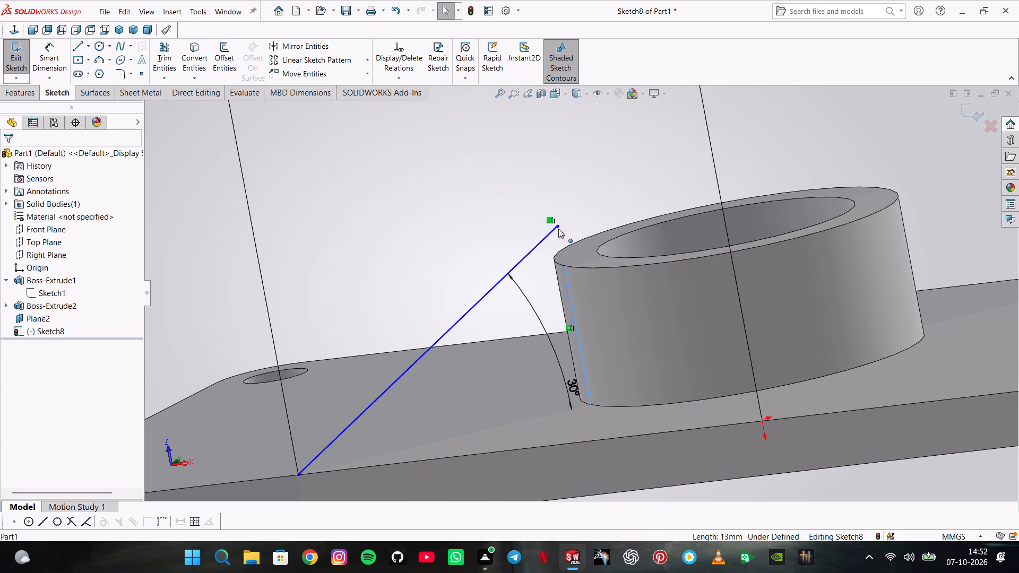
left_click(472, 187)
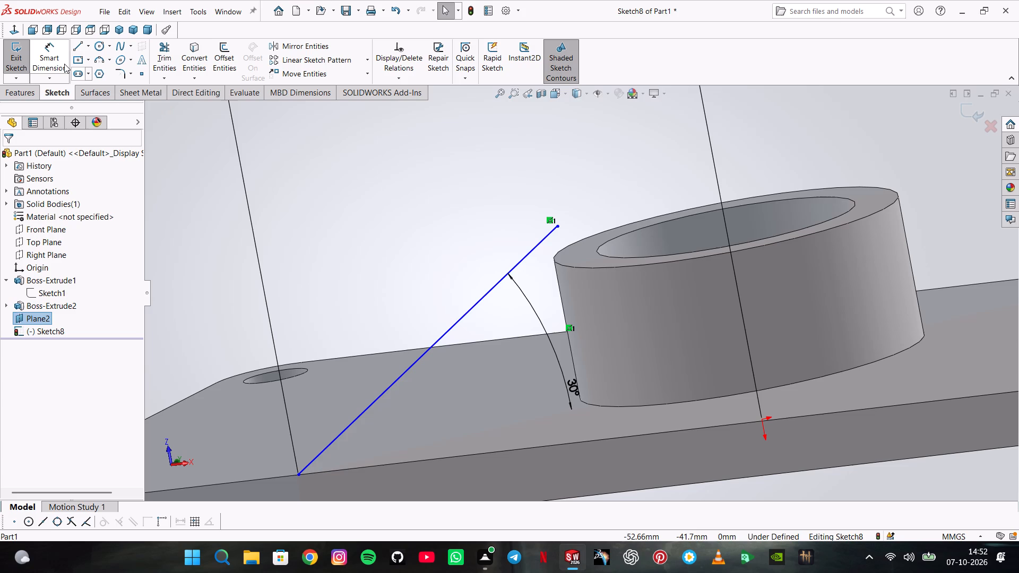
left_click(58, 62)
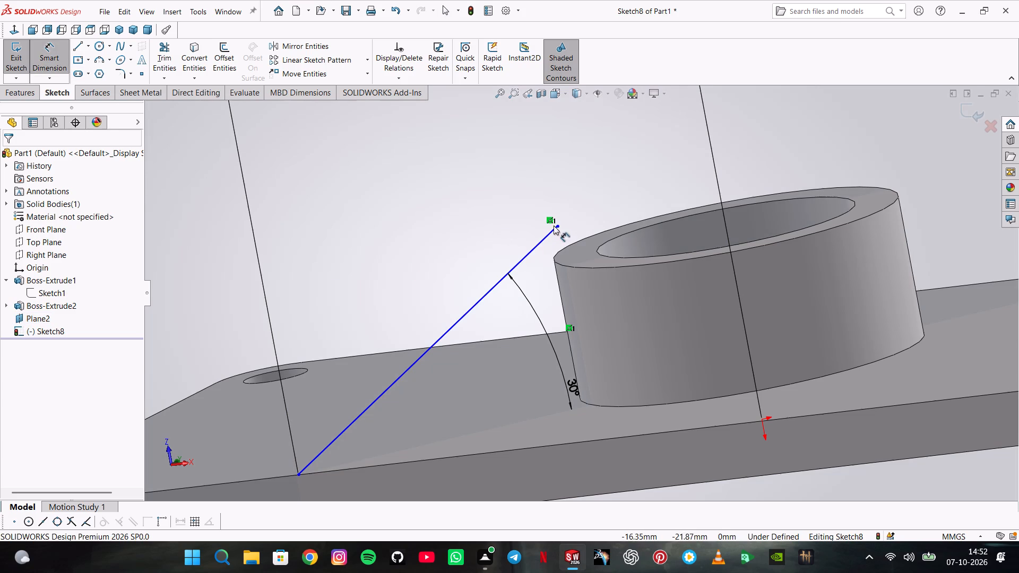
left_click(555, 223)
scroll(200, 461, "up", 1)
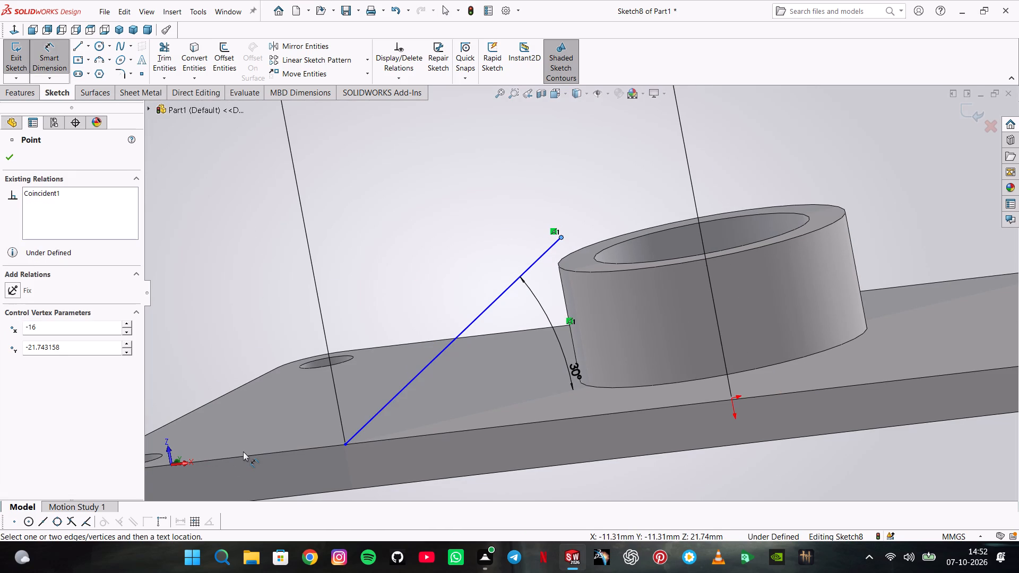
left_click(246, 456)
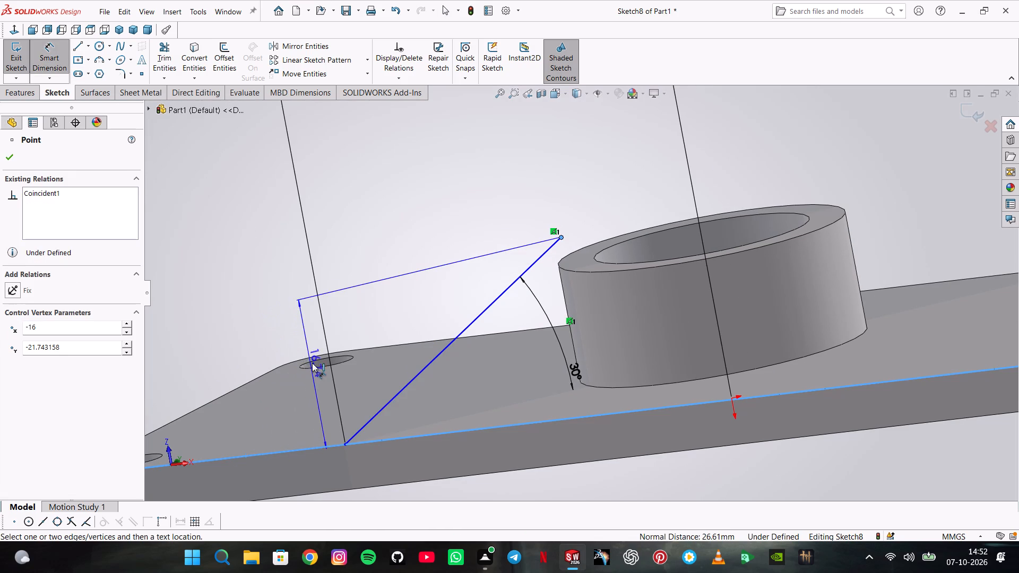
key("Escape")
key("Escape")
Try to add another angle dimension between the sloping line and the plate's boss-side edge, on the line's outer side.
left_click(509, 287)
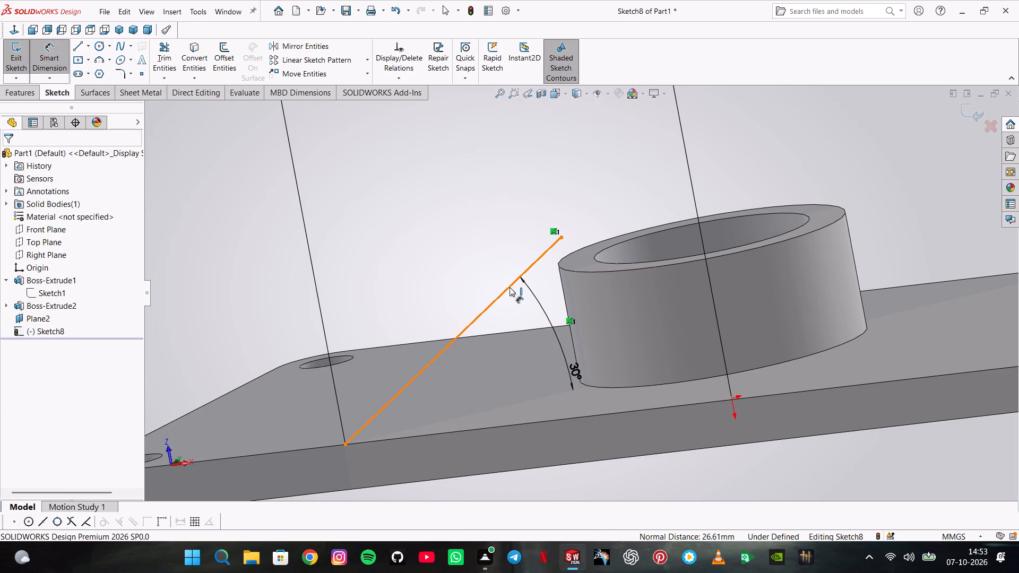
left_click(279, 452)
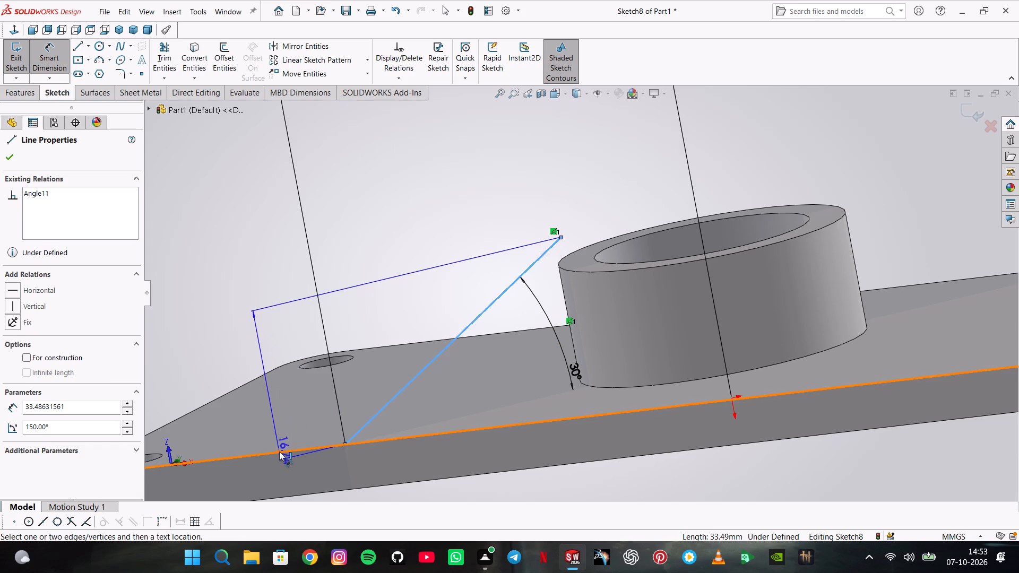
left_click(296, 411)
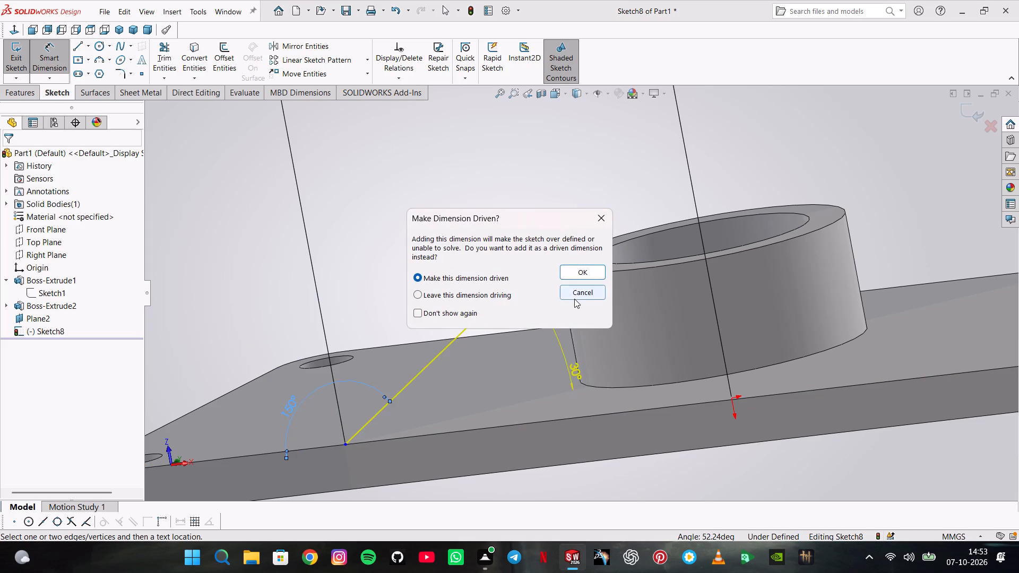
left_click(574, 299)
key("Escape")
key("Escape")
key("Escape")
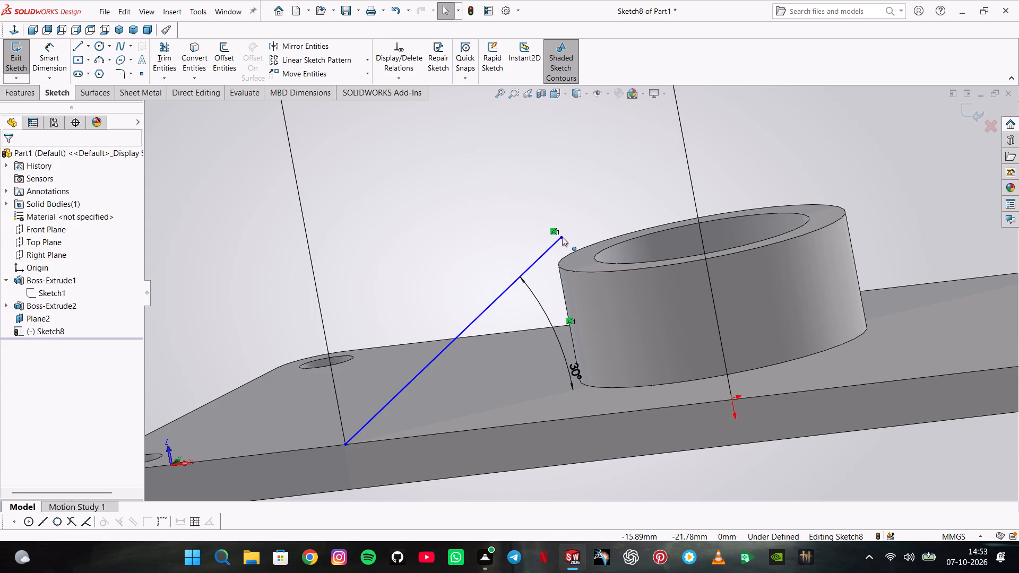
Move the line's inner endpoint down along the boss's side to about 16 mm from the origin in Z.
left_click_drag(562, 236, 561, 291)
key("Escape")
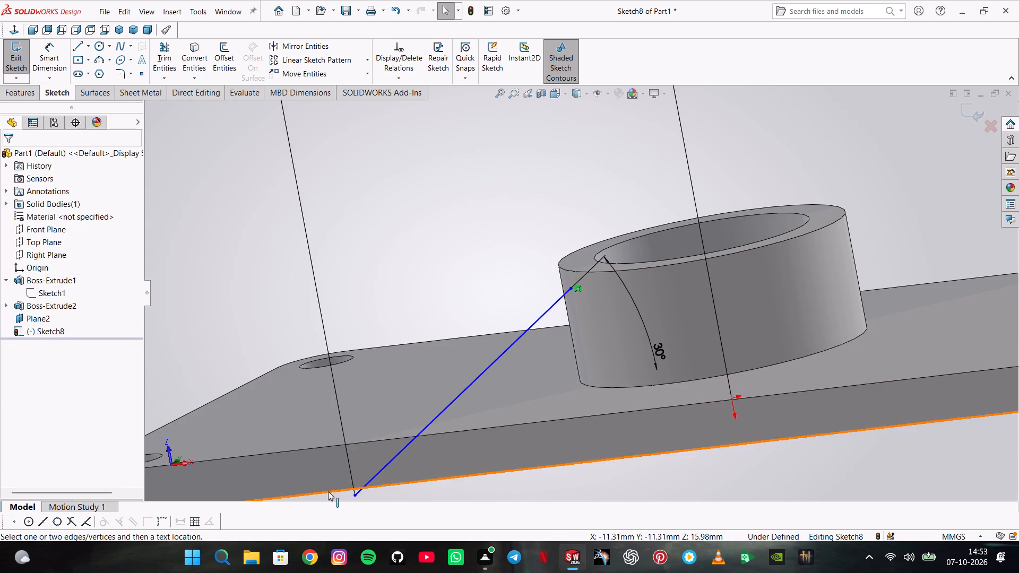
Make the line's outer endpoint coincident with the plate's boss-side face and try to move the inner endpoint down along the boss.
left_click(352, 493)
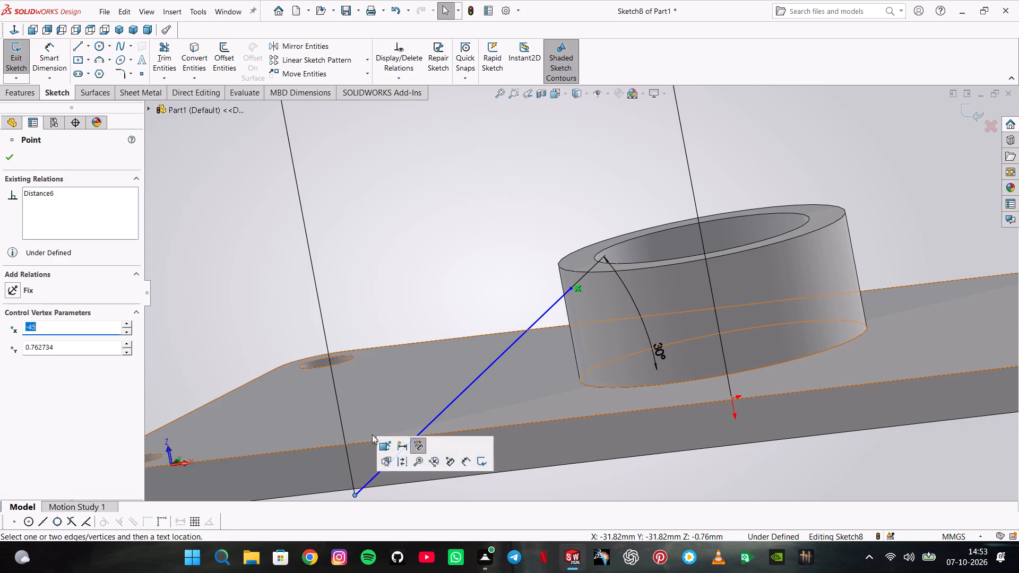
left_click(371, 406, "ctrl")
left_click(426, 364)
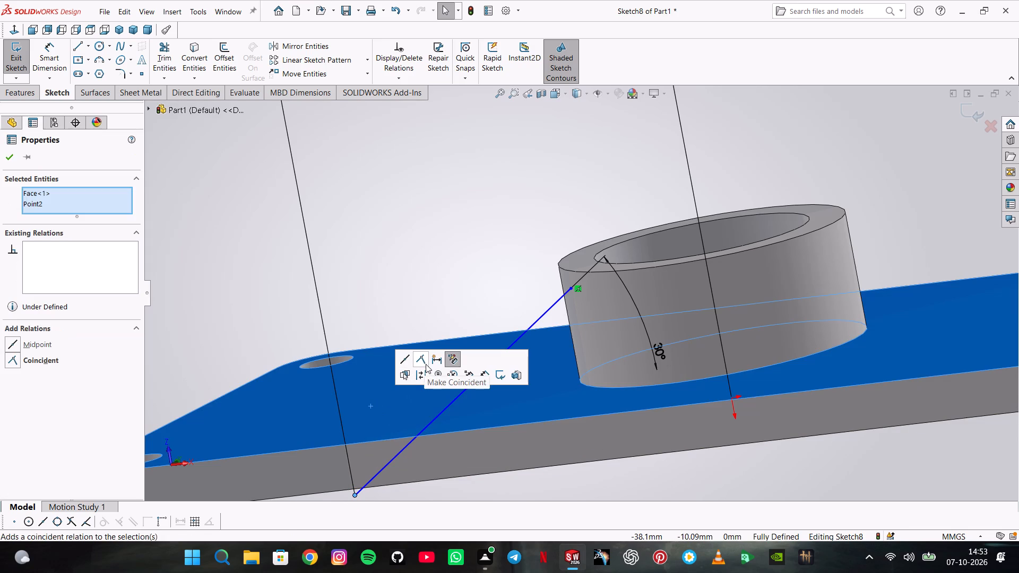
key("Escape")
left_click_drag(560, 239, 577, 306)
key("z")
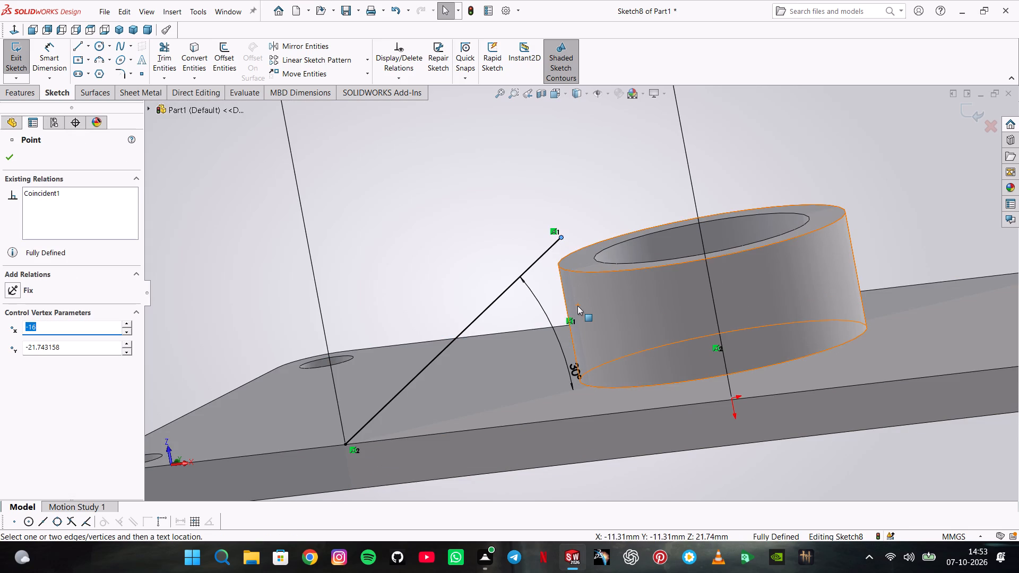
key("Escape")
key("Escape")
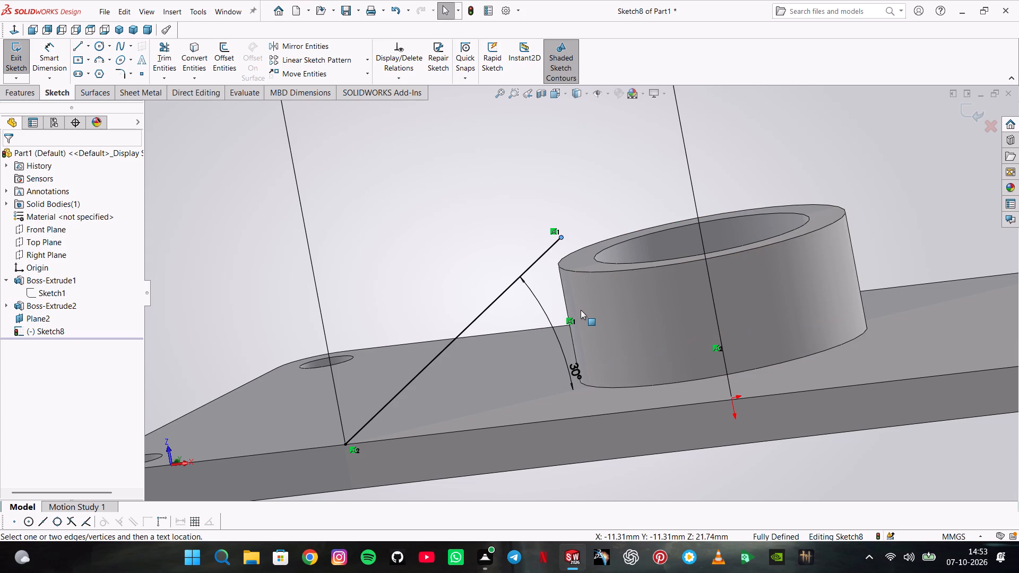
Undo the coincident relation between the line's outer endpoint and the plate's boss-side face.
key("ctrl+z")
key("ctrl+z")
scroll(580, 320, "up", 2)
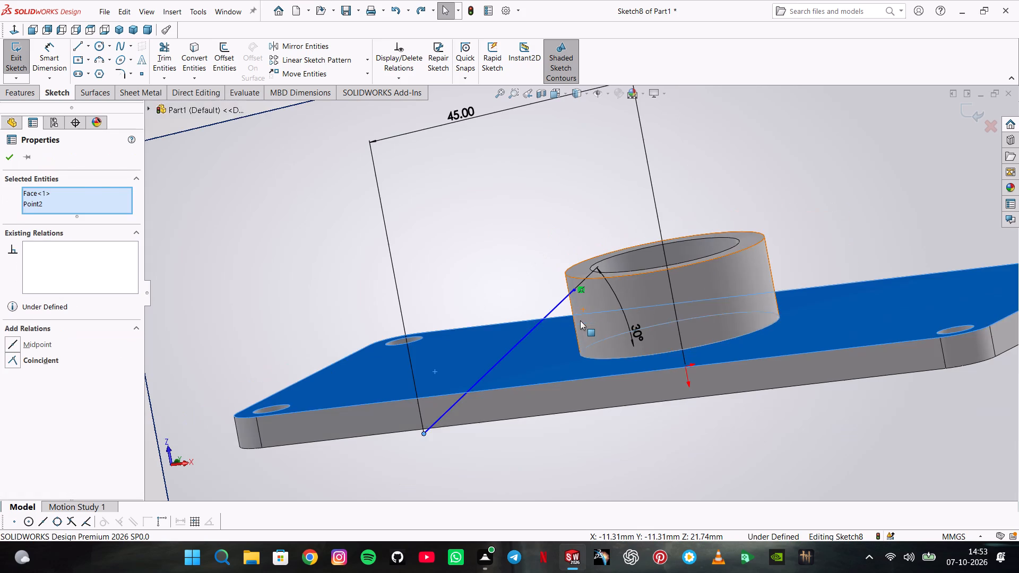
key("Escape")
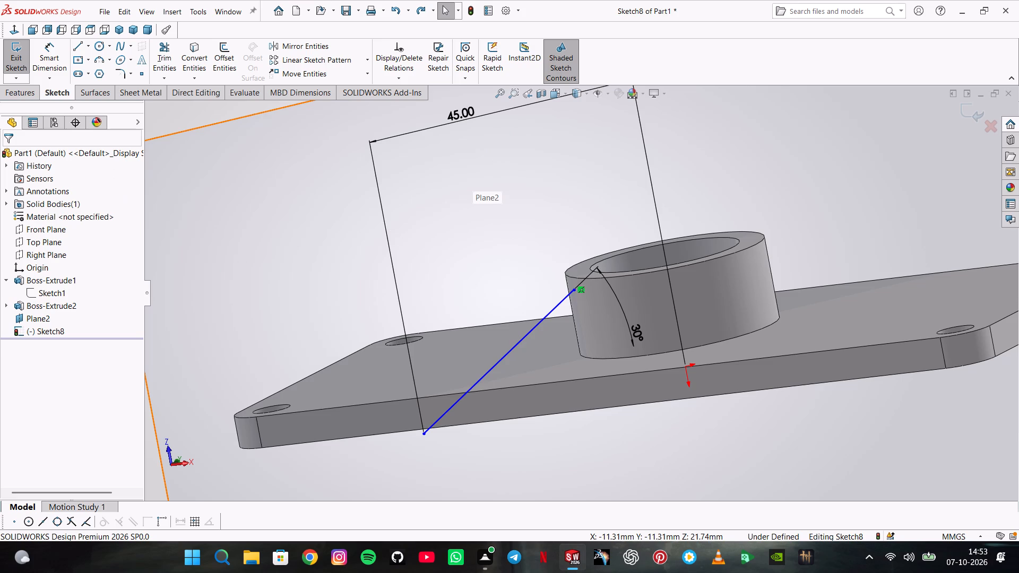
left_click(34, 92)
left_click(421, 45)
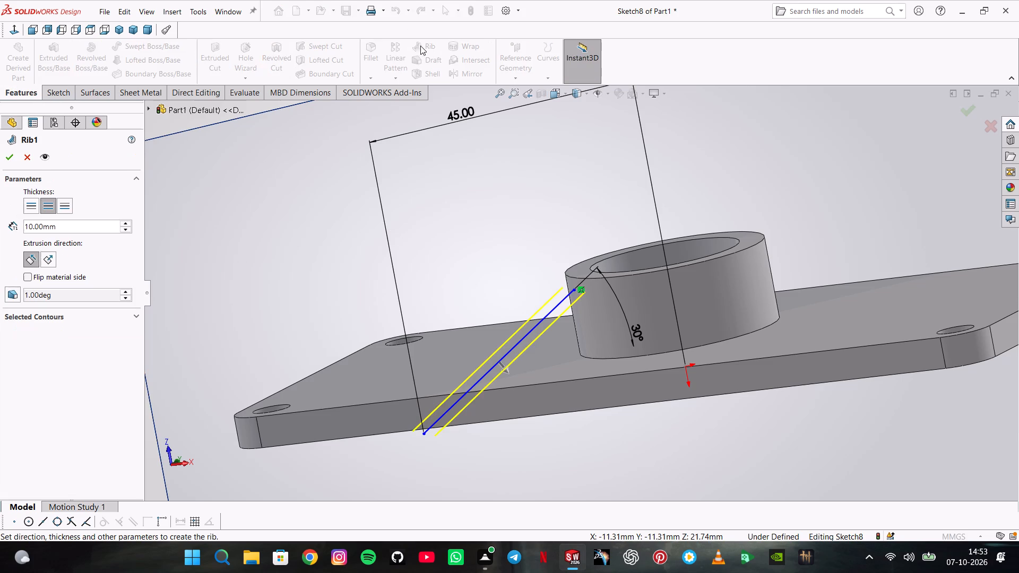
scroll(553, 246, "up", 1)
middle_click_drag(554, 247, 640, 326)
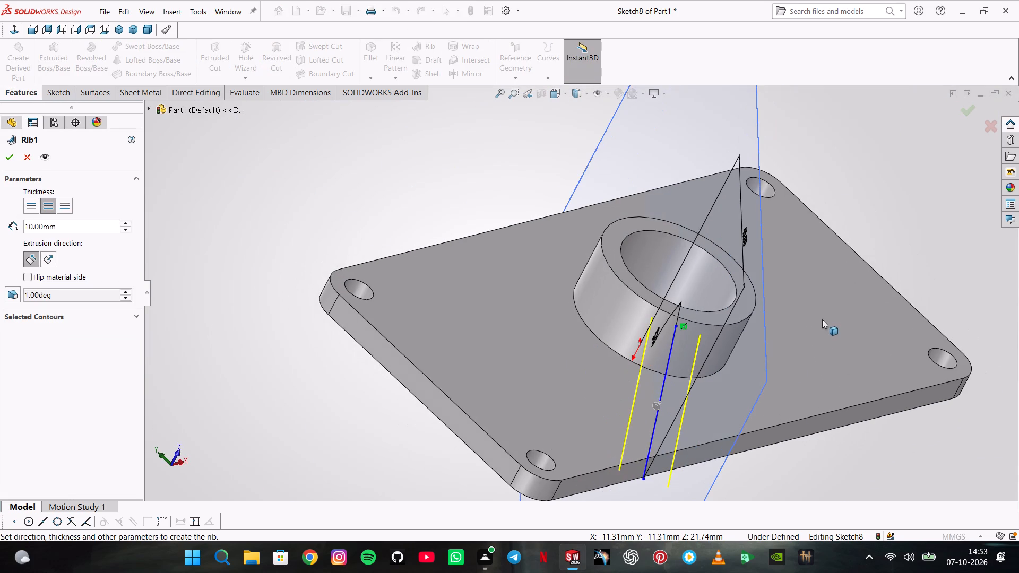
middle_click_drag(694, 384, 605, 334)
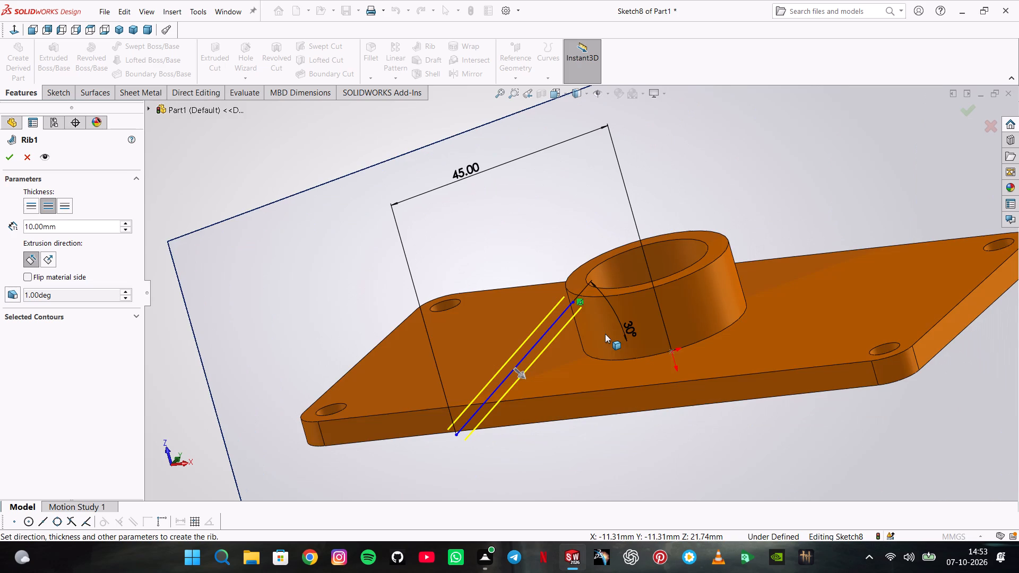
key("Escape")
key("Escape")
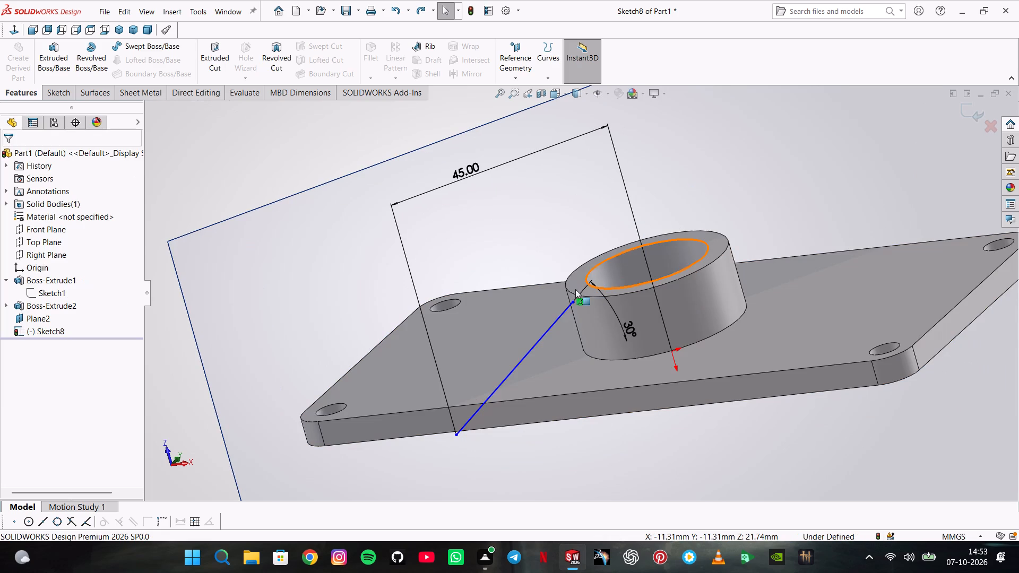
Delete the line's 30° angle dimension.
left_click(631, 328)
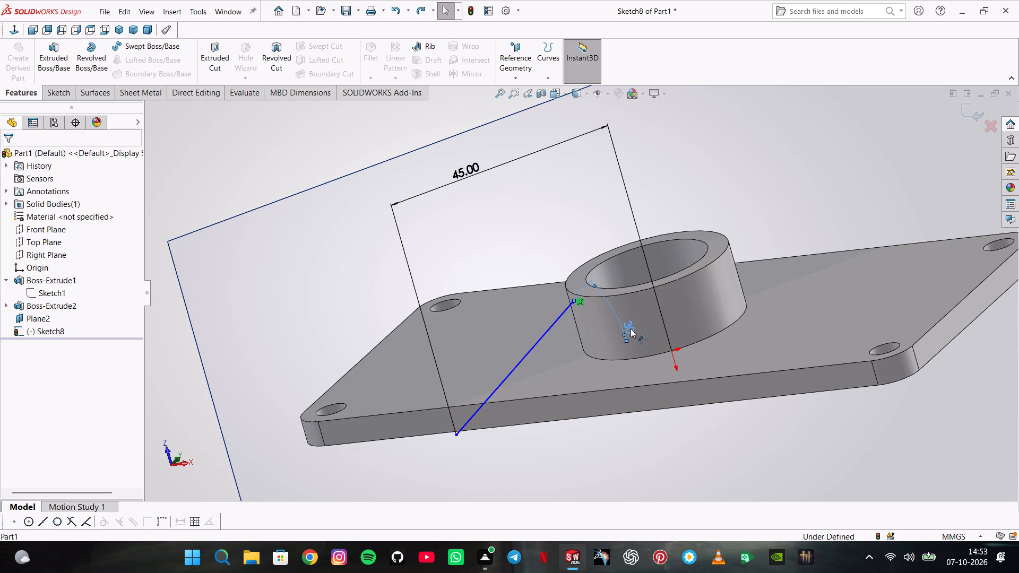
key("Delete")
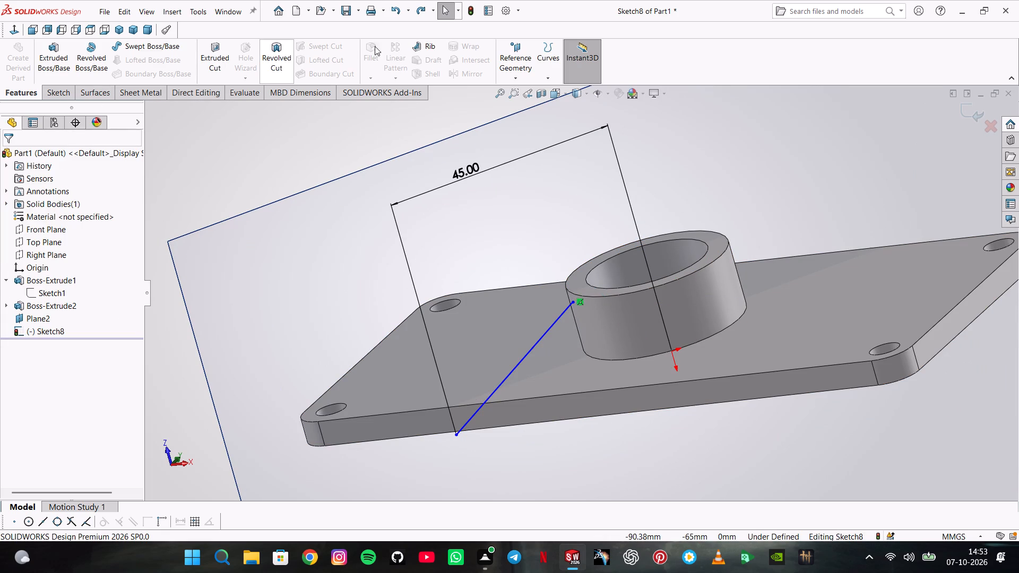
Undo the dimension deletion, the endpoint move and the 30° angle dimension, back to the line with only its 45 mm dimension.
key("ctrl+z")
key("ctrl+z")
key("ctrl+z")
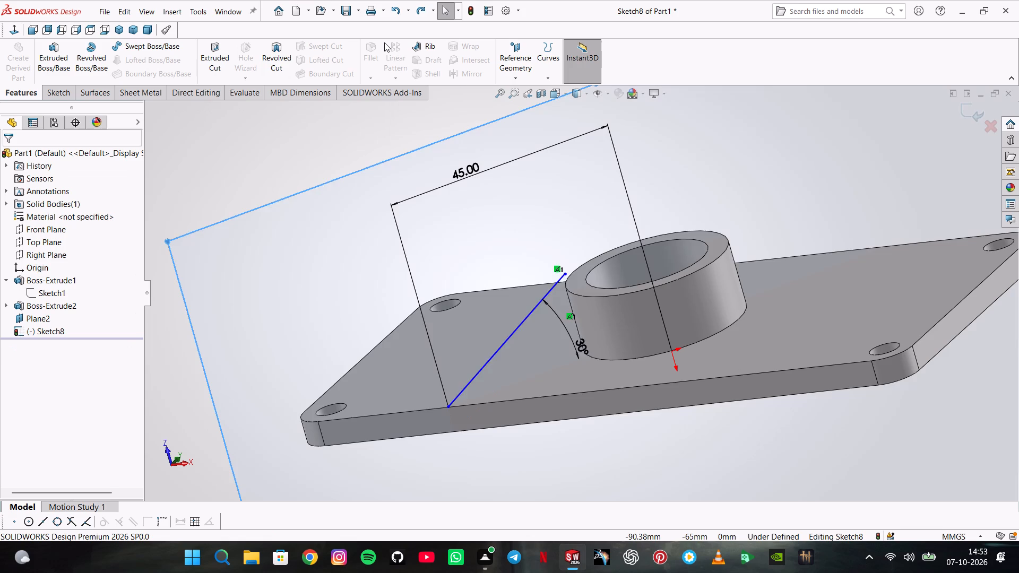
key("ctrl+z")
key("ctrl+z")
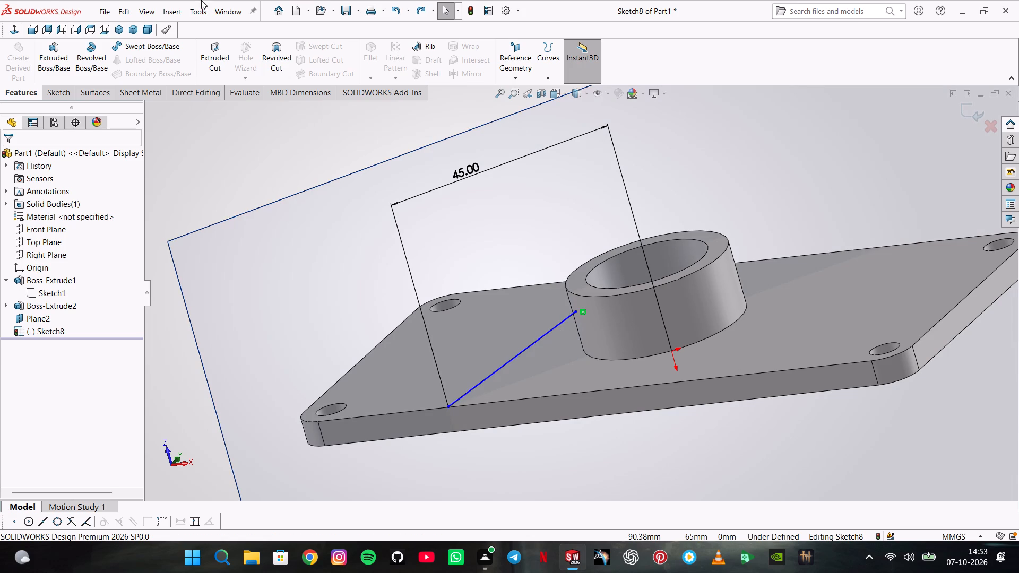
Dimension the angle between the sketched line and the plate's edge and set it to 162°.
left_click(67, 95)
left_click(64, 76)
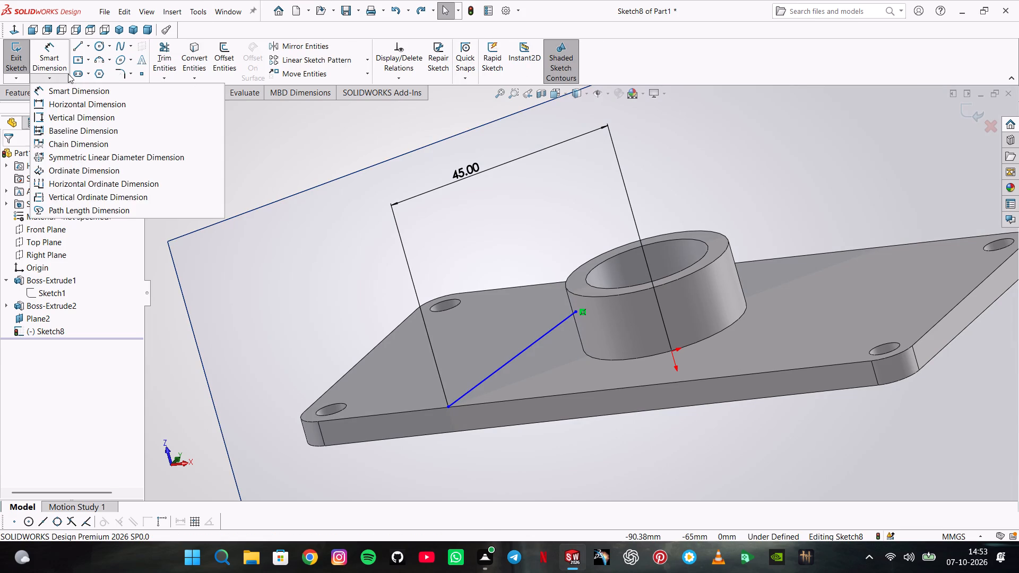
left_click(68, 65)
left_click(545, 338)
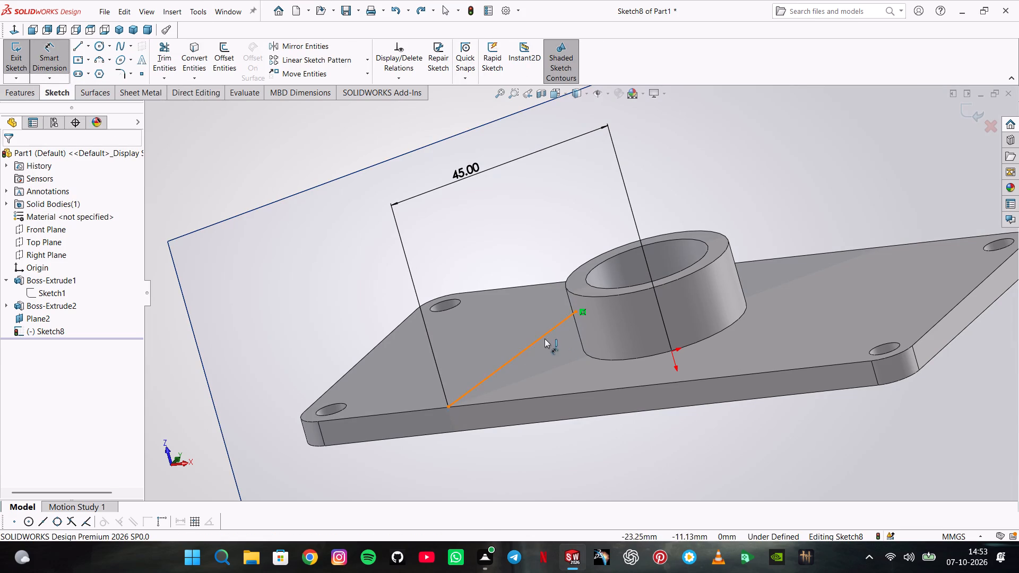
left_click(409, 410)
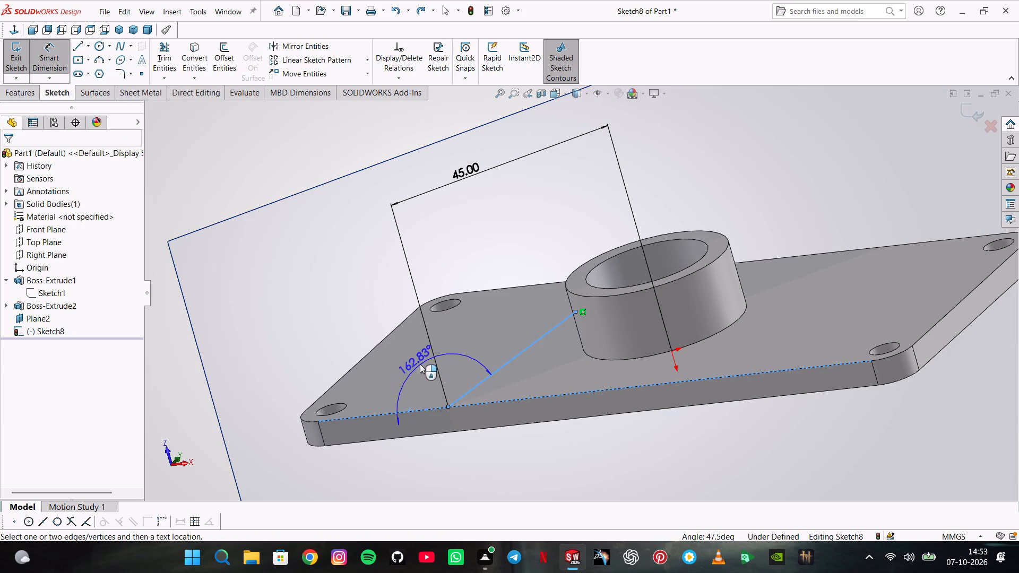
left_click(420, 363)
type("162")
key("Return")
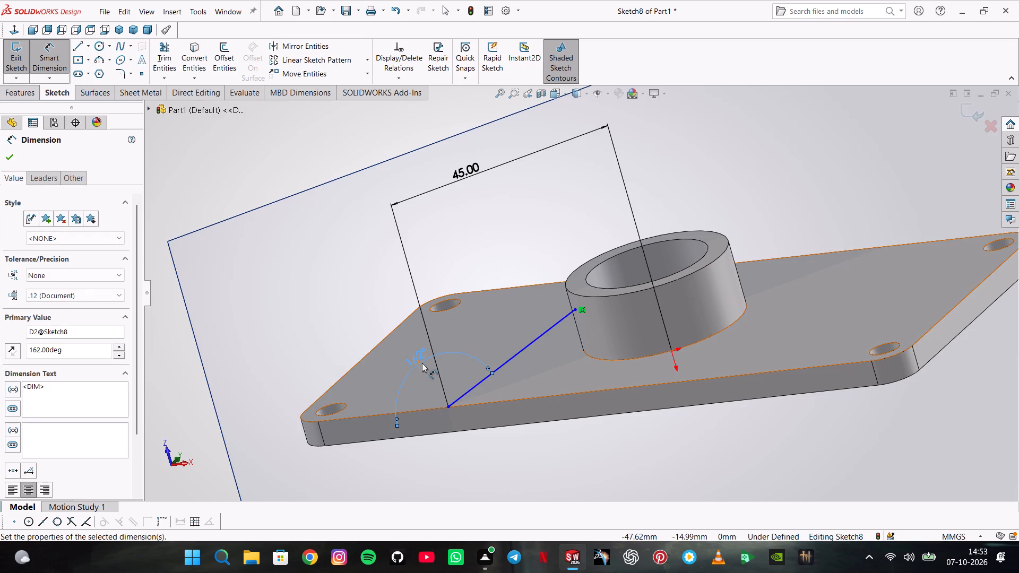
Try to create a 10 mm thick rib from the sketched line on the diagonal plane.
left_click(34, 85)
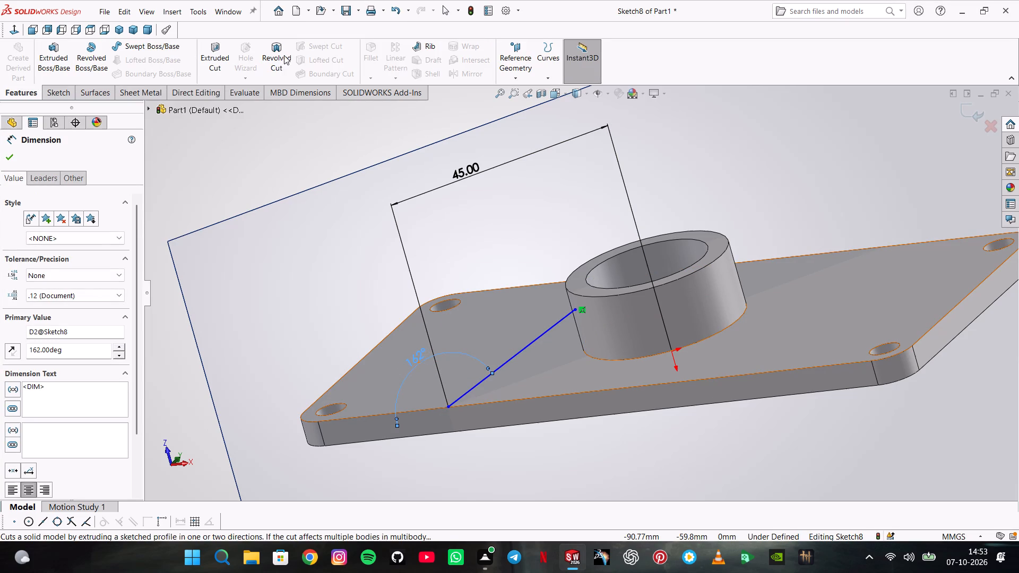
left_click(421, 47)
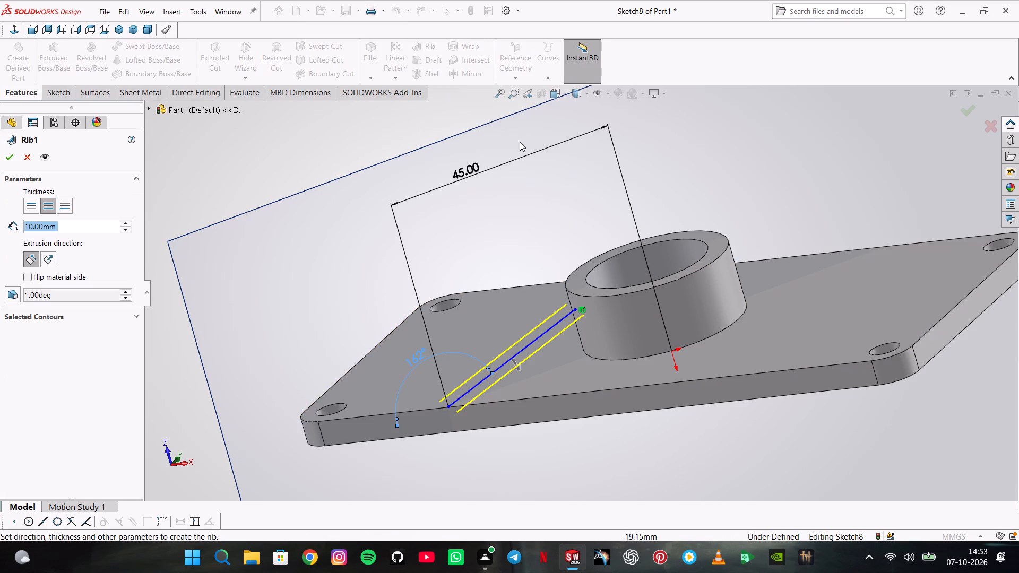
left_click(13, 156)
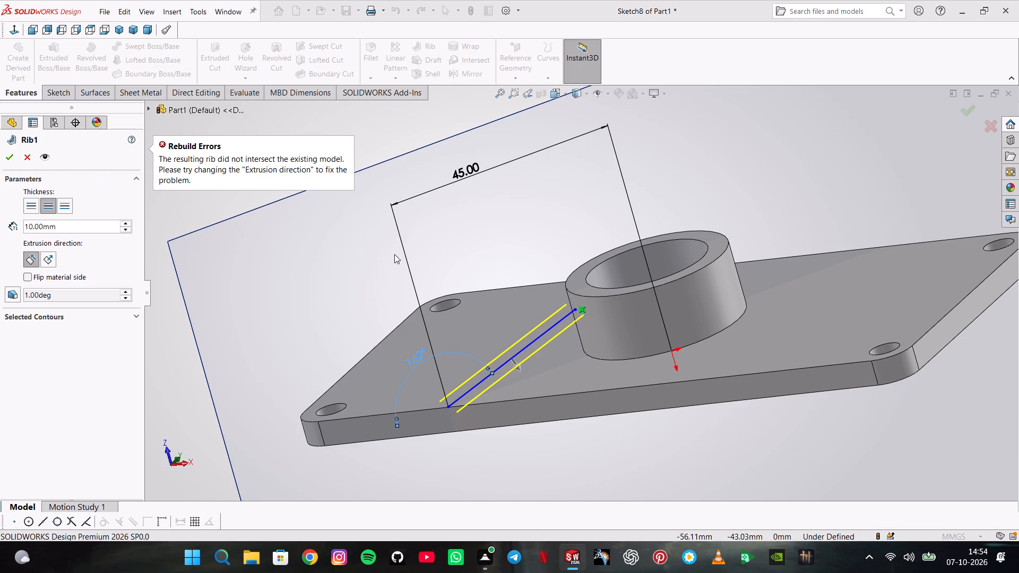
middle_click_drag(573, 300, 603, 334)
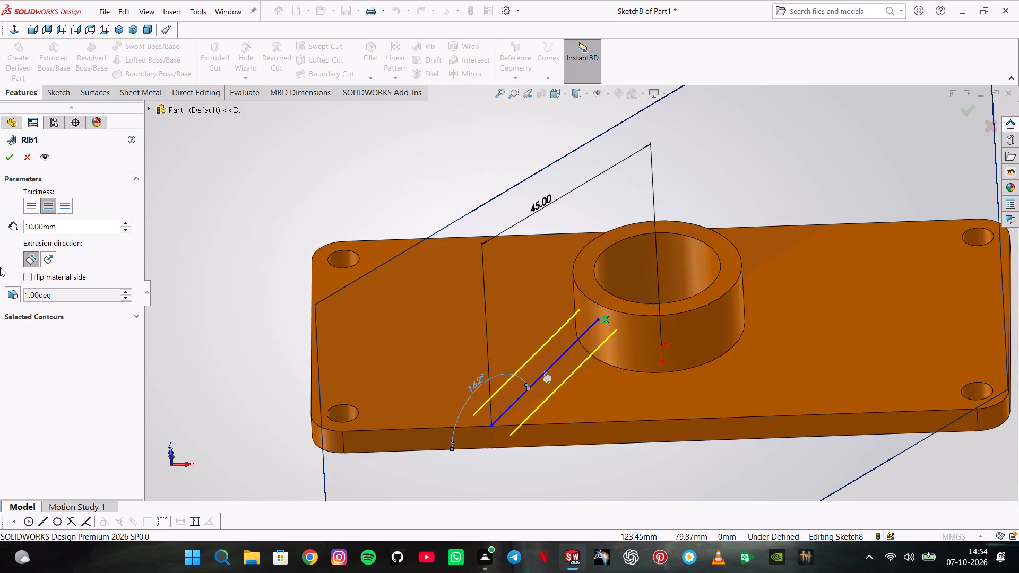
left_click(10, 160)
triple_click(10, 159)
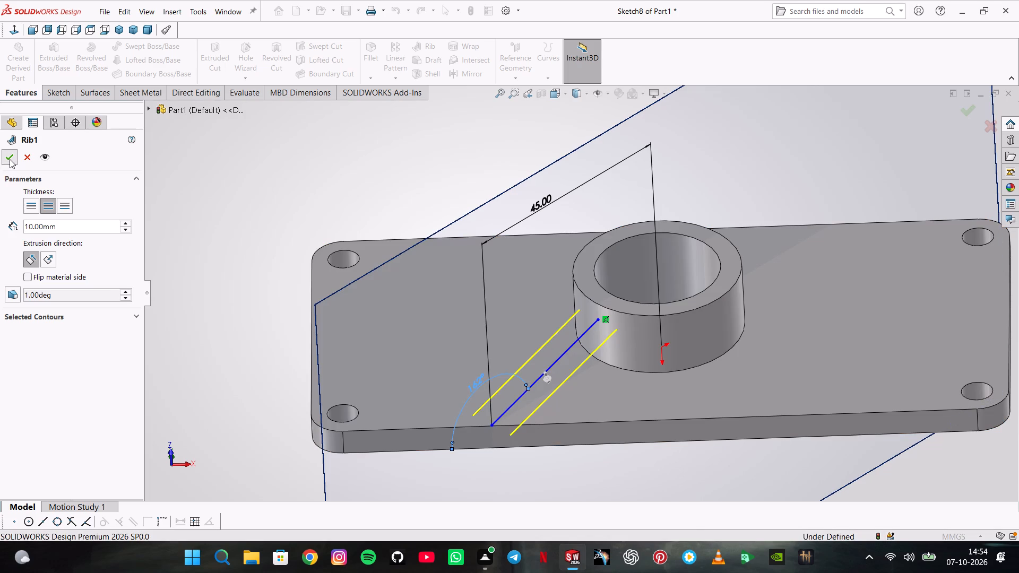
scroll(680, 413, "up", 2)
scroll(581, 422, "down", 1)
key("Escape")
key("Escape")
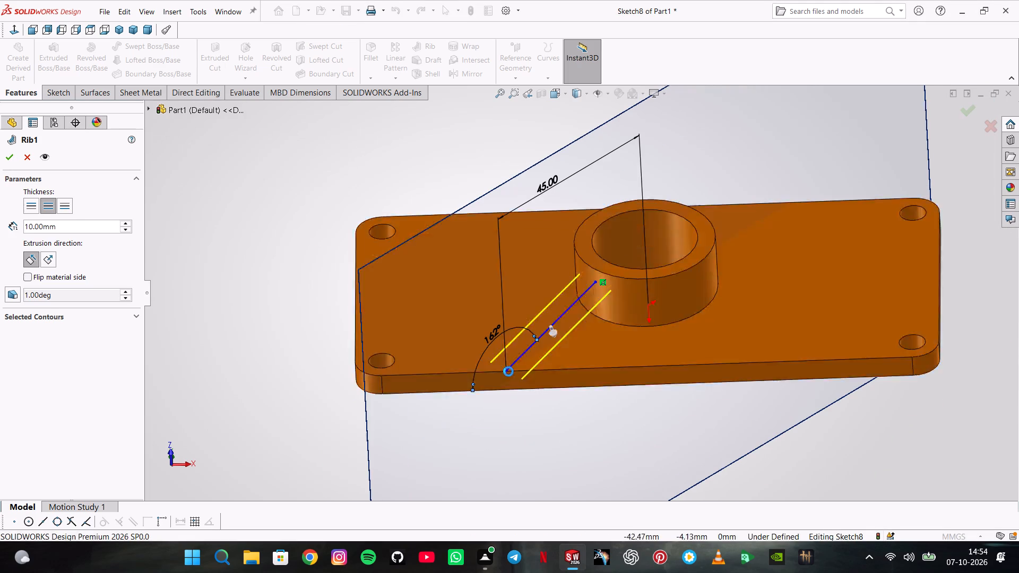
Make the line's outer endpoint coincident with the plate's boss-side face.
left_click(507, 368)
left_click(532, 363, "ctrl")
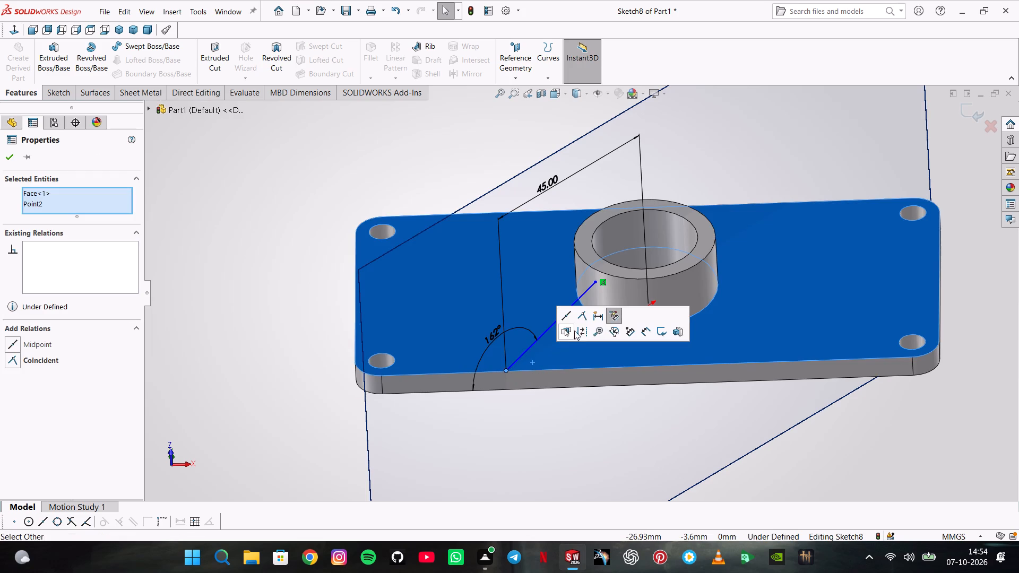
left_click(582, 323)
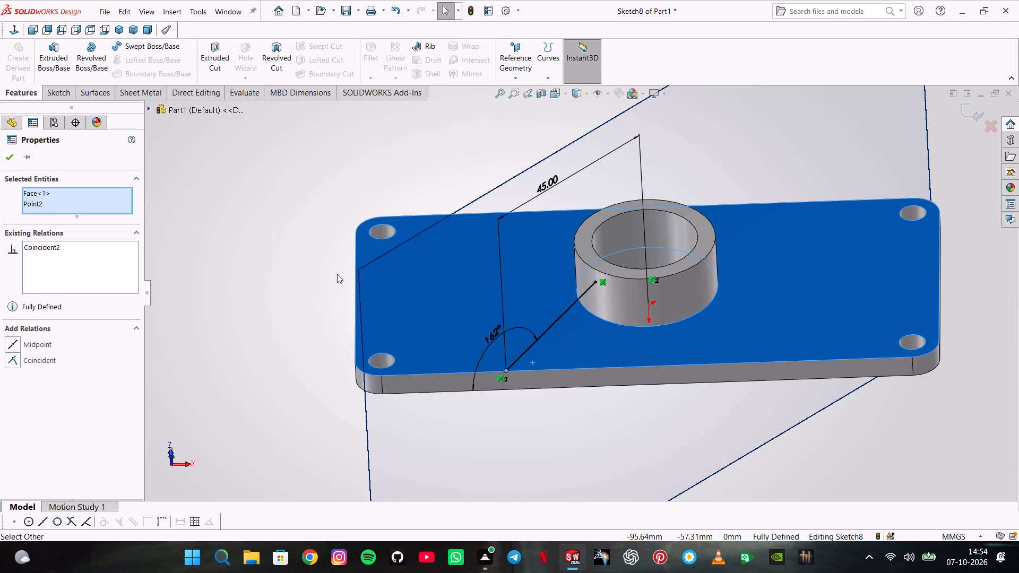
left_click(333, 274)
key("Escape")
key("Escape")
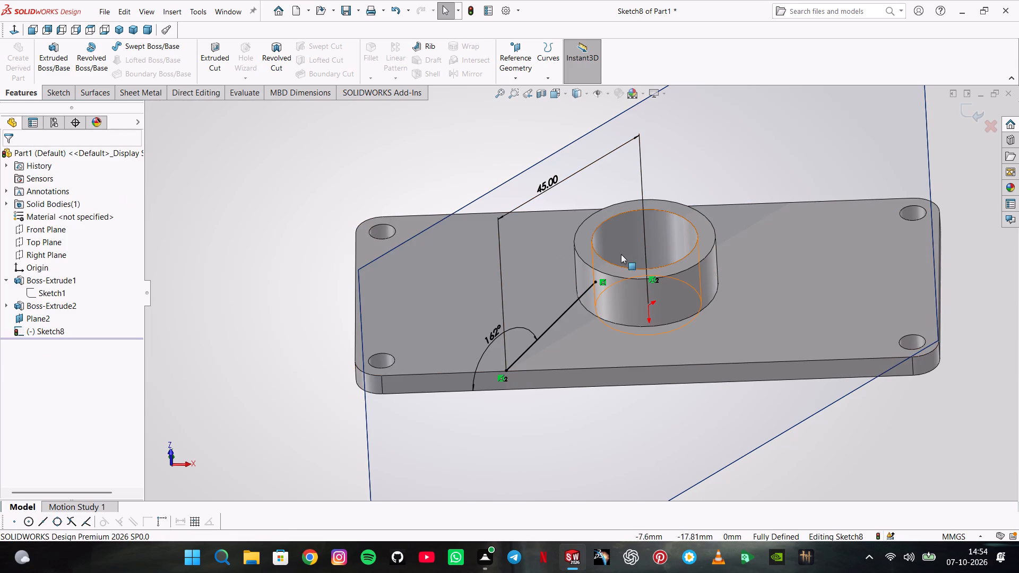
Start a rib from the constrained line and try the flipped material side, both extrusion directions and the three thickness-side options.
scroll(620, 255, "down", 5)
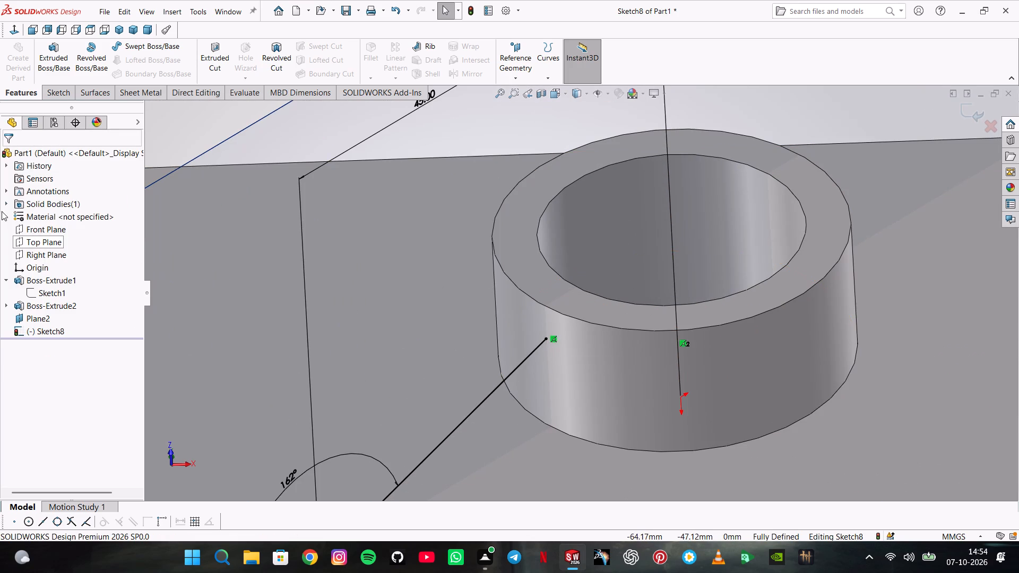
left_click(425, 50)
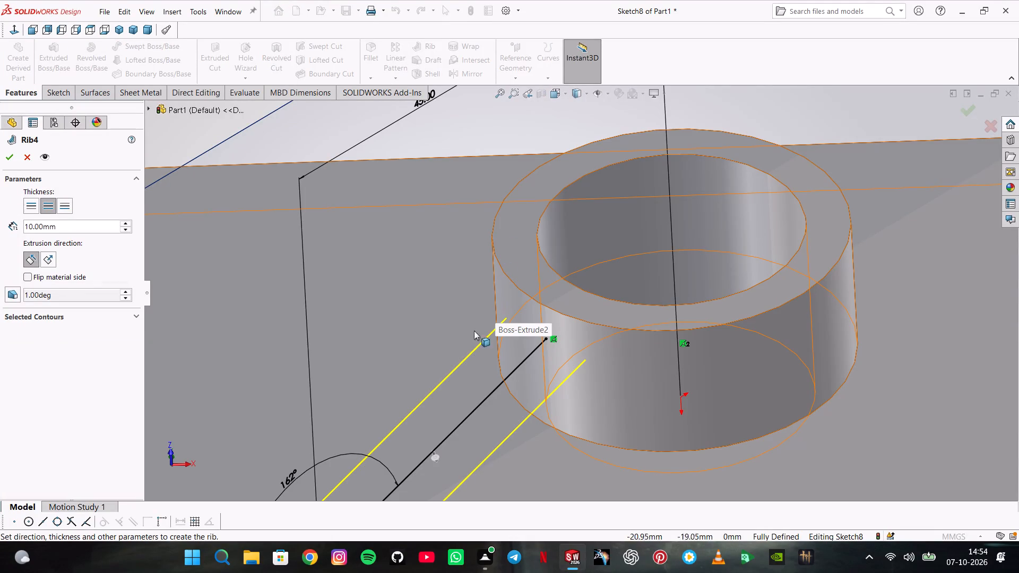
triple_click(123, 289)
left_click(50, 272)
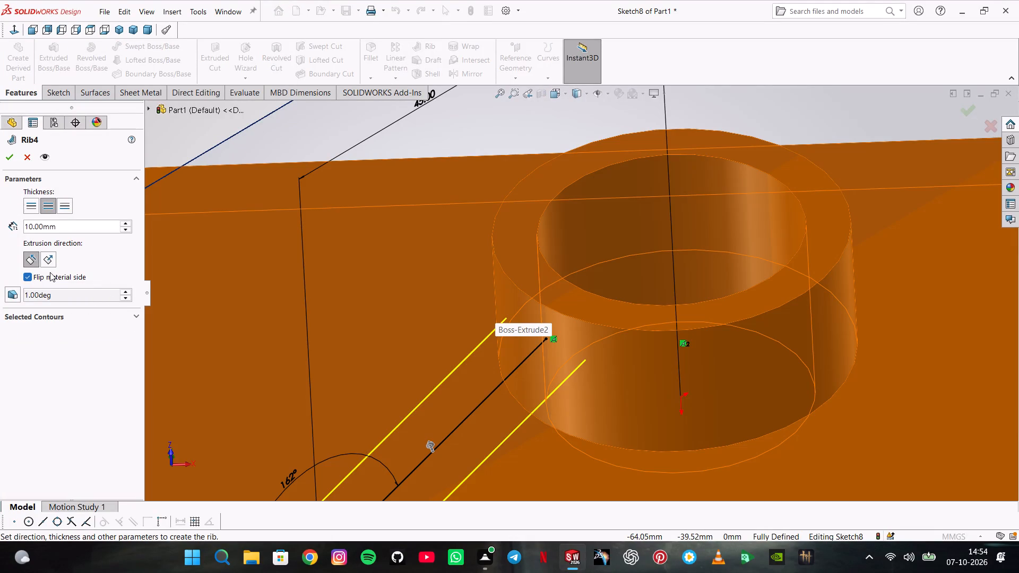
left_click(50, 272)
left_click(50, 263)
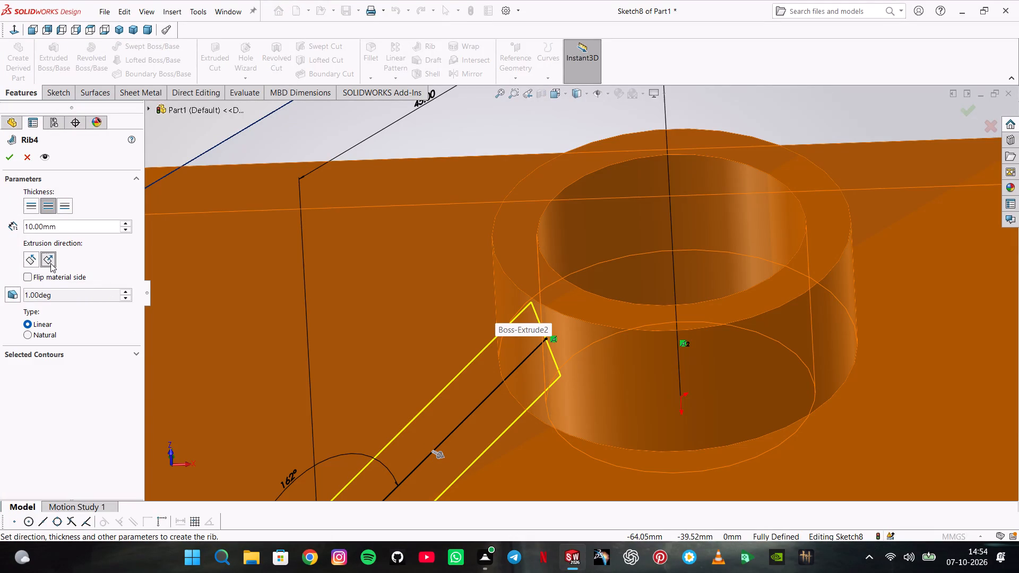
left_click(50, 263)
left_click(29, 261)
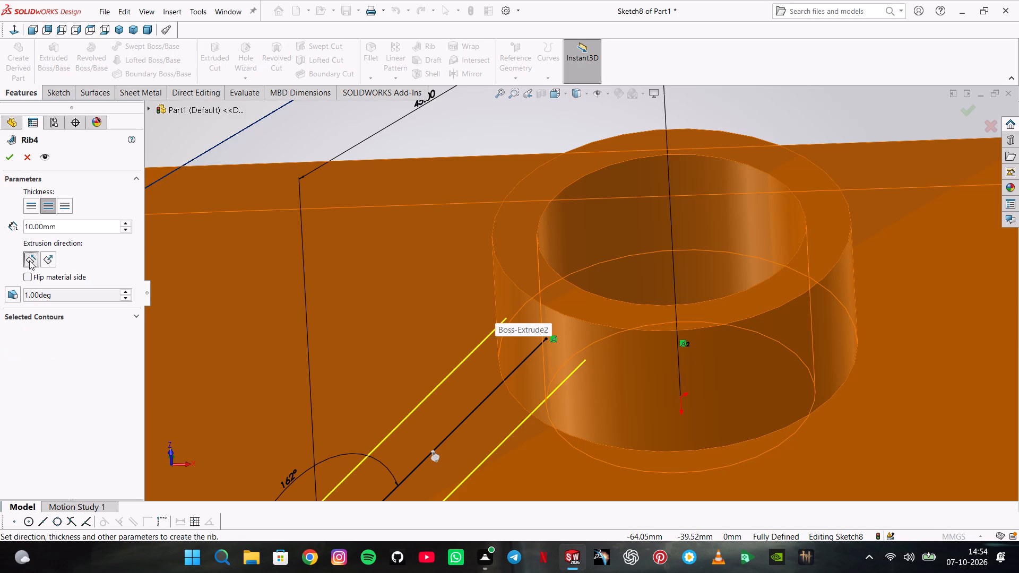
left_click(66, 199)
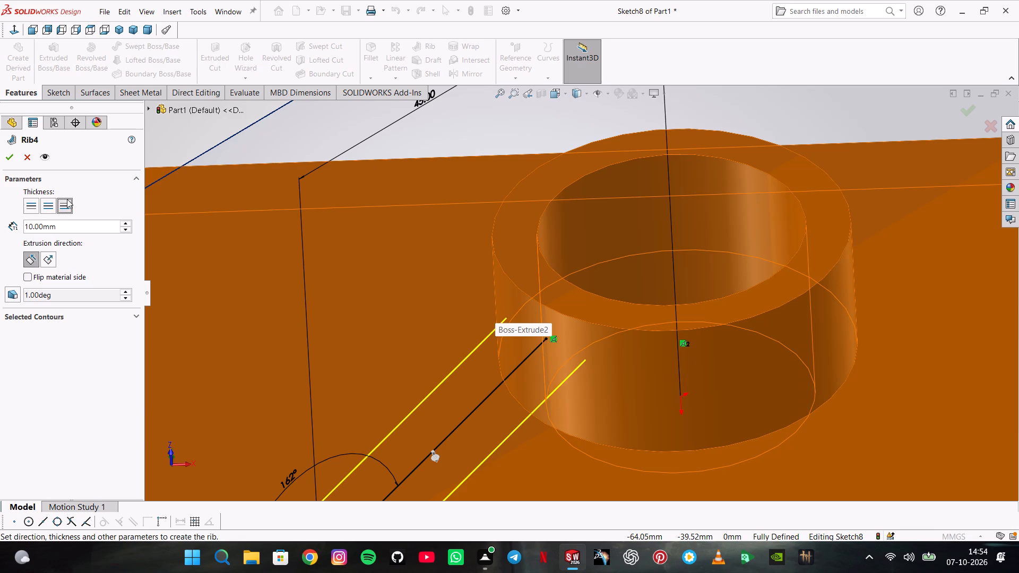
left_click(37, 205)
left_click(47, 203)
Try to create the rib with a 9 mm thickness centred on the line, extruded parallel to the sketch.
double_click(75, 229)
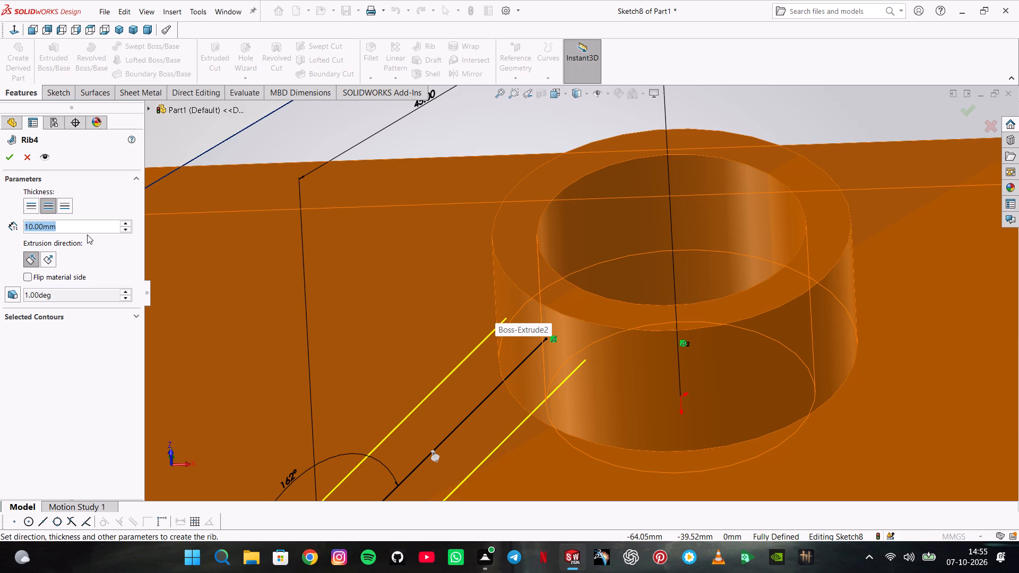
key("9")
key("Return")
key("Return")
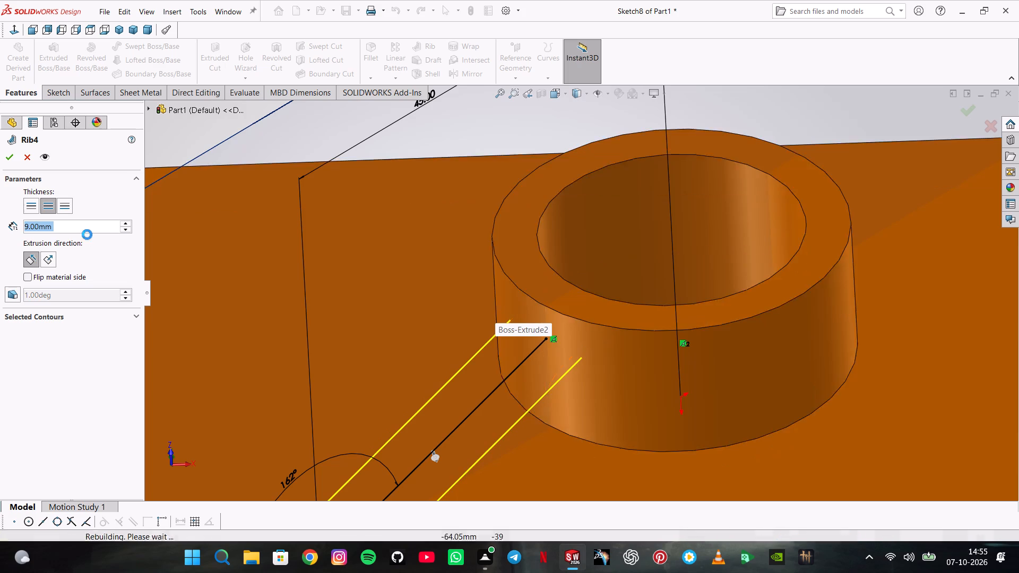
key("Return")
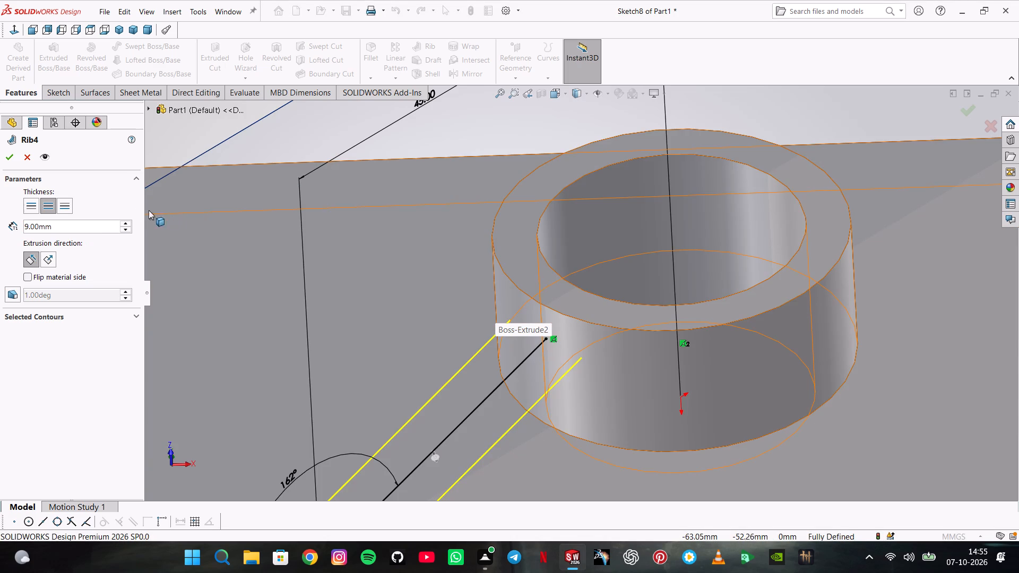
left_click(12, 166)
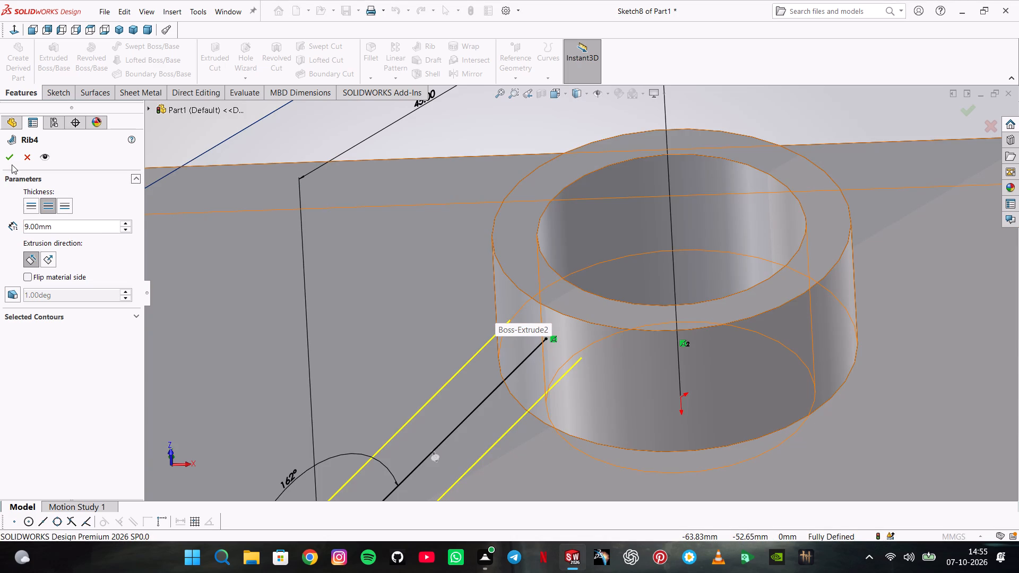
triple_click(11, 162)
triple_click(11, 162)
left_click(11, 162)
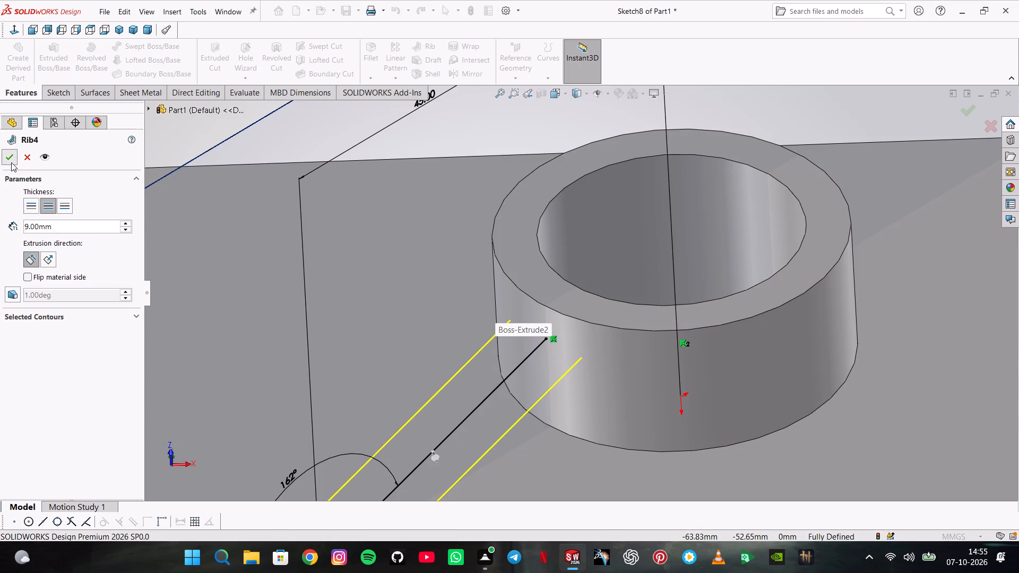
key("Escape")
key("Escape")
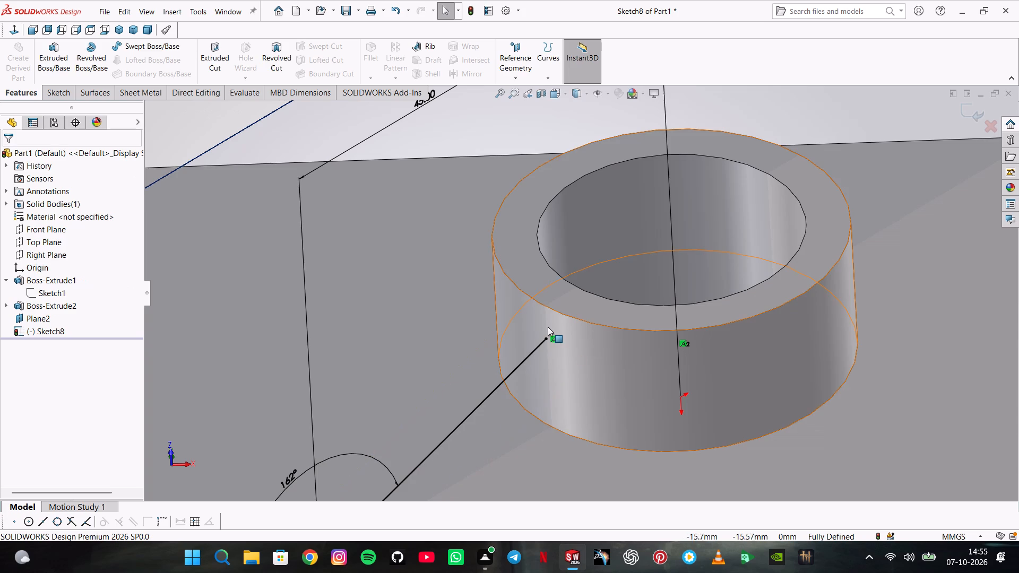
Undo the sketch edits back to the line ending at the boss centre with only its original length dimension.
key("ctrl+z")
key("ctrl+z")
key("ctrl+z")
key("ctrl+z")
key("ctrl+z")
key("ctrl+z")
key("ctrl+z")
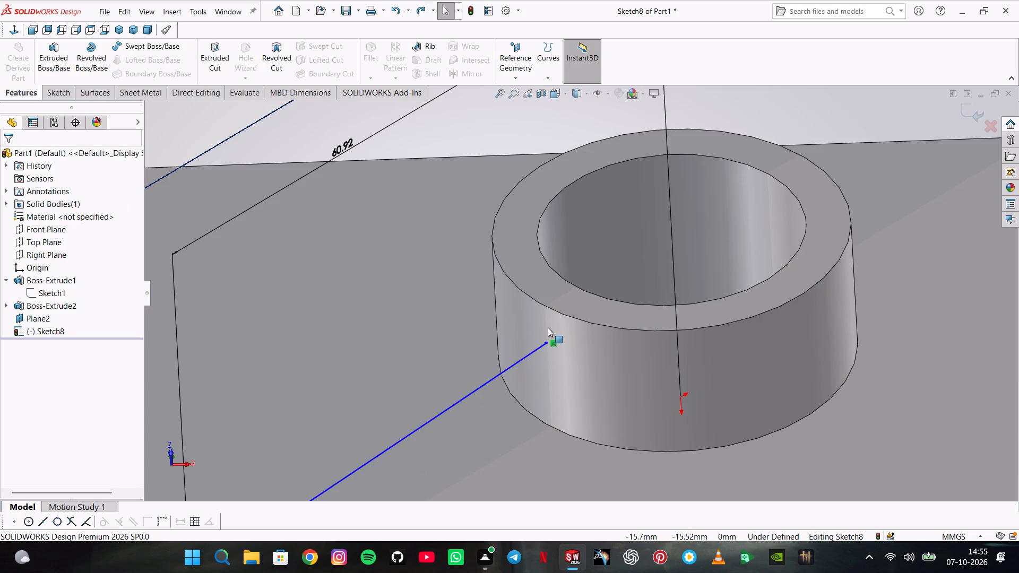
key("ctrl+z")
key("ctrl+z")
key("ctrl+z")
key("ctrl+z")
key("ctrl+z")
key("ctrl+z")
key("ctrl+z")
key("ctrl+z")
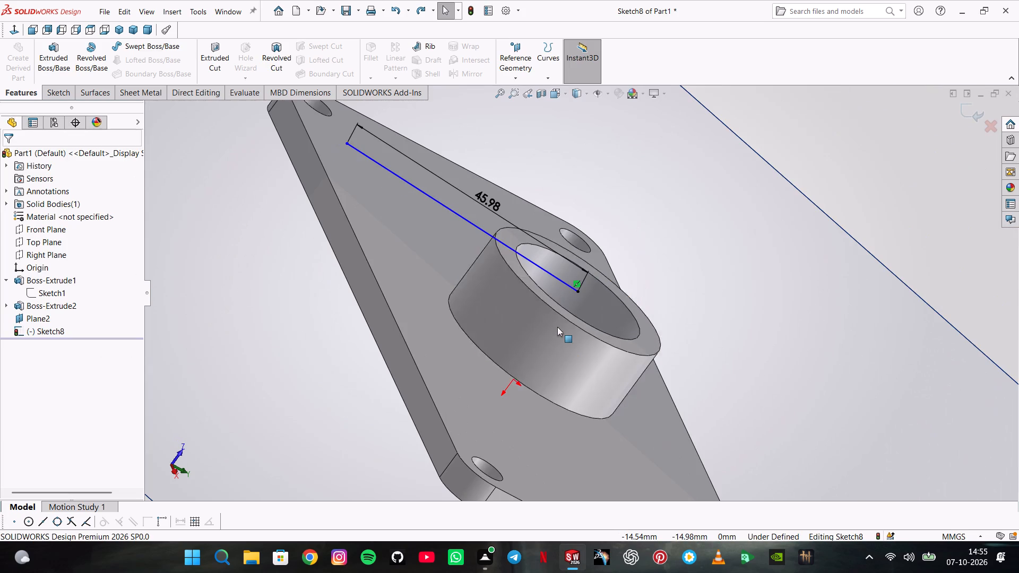
Set the sketched line's length to 45 mm.
double_click(486, 199)
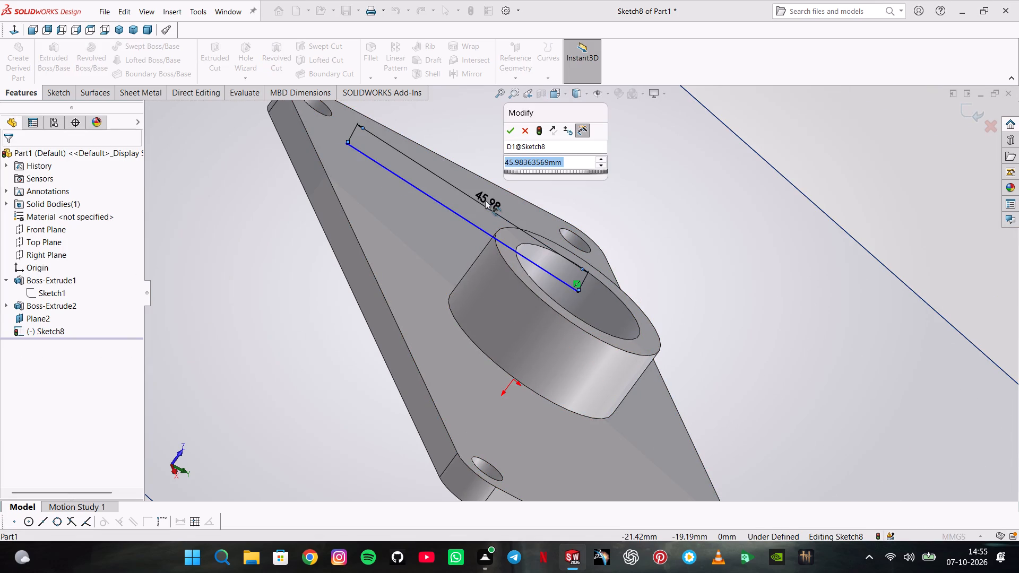
key("4")
key("5")
key("Return")
key("Escape")
key("Escape")
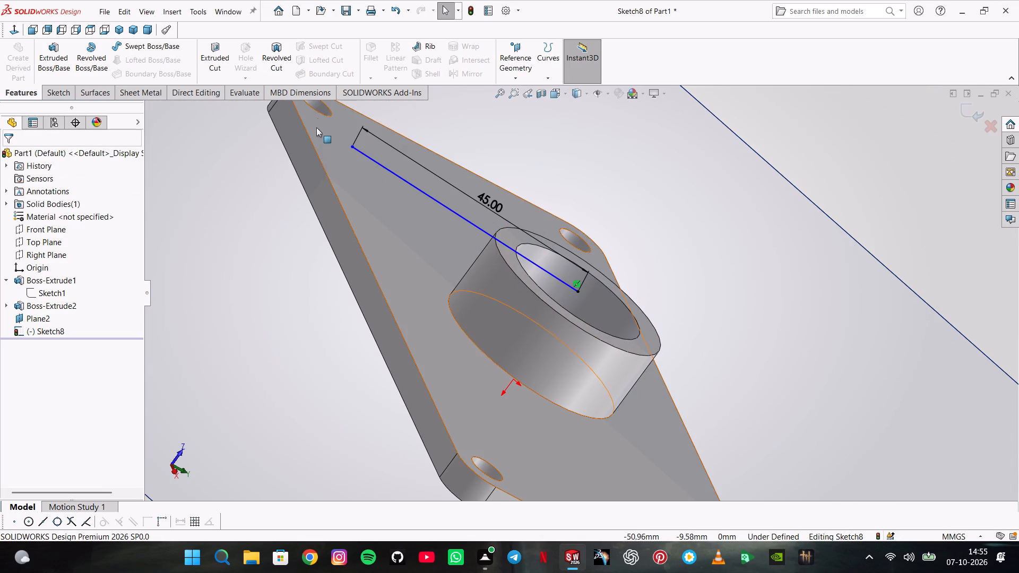
key("Escape")
Make the outer endpoint of the 45 mm line coincident with the plate's boss-side face.
left_click(352, 147)
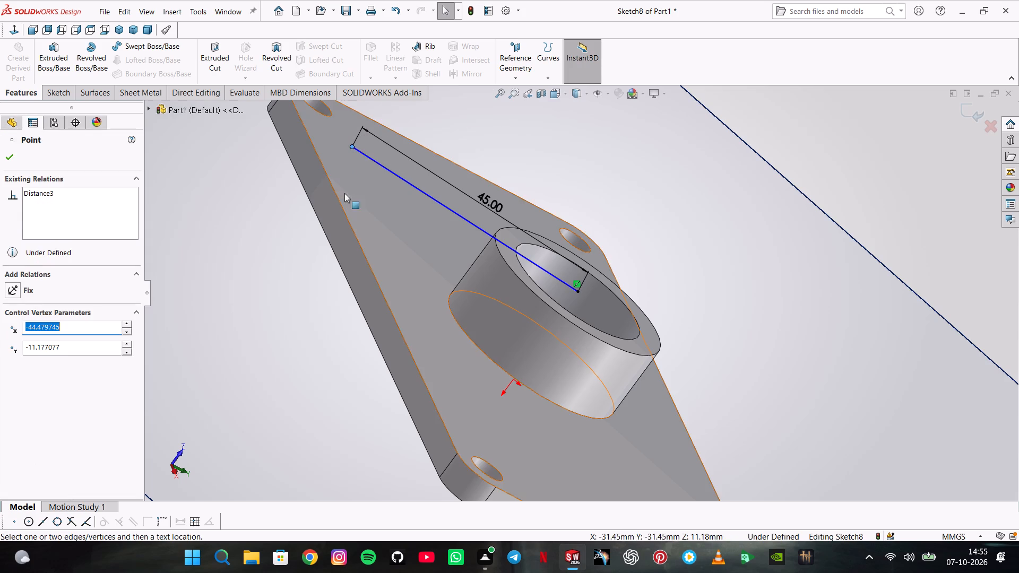
left_click(351, 206, "ctrl")
left_click(401, 159)
left_click(261, 196)
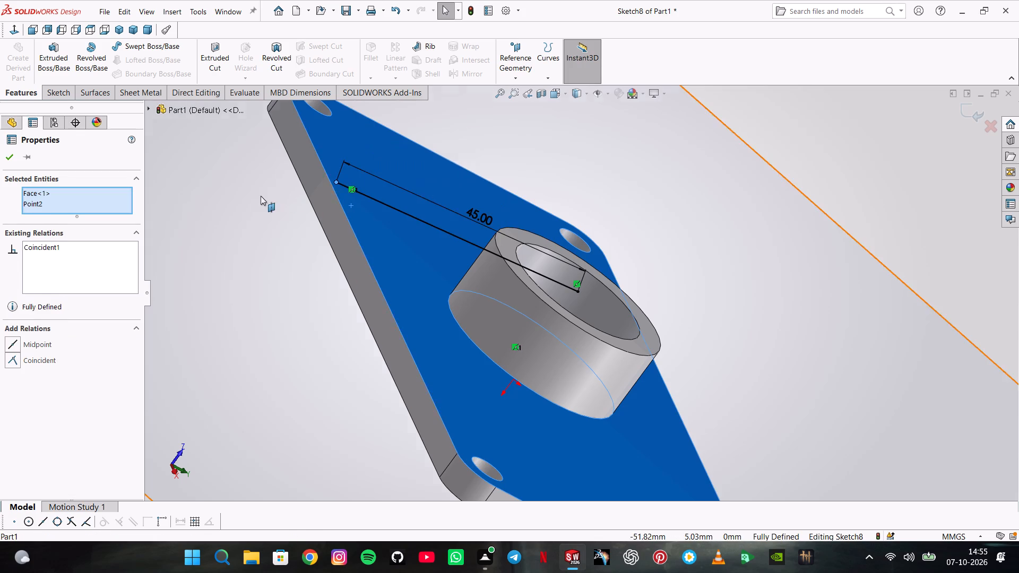
key("Escape")
left_click(51, 55)
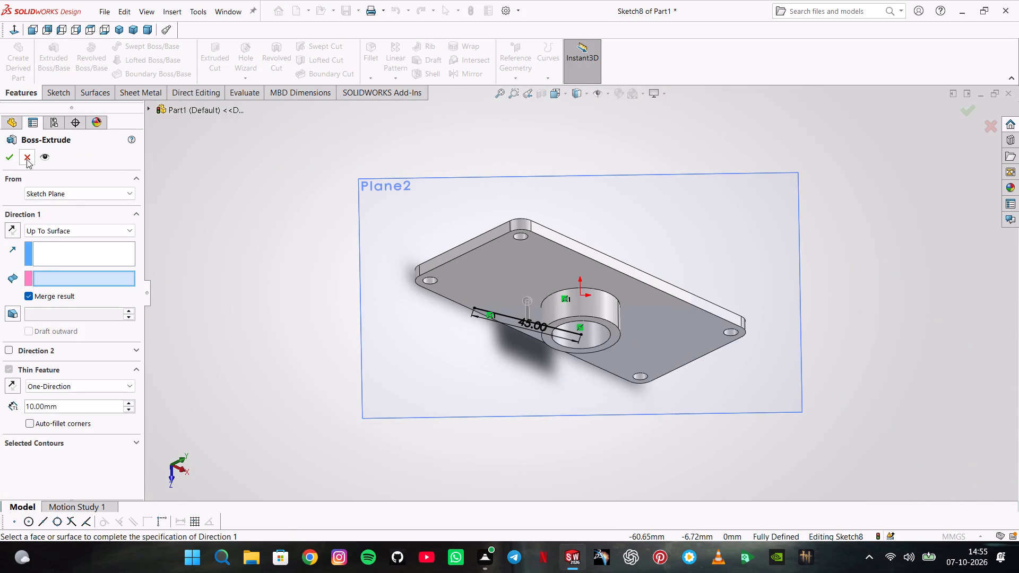
left_click(27, 159)
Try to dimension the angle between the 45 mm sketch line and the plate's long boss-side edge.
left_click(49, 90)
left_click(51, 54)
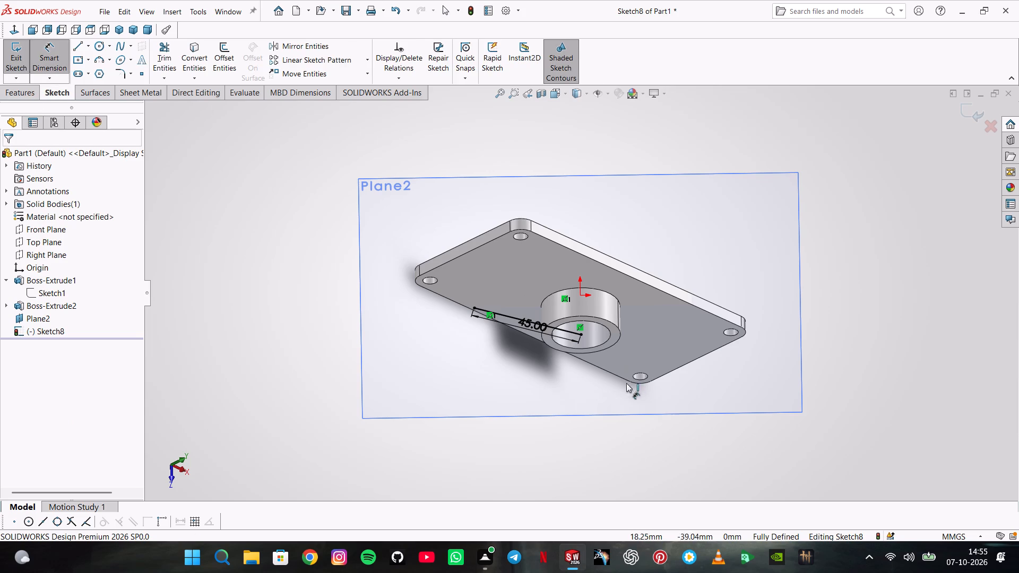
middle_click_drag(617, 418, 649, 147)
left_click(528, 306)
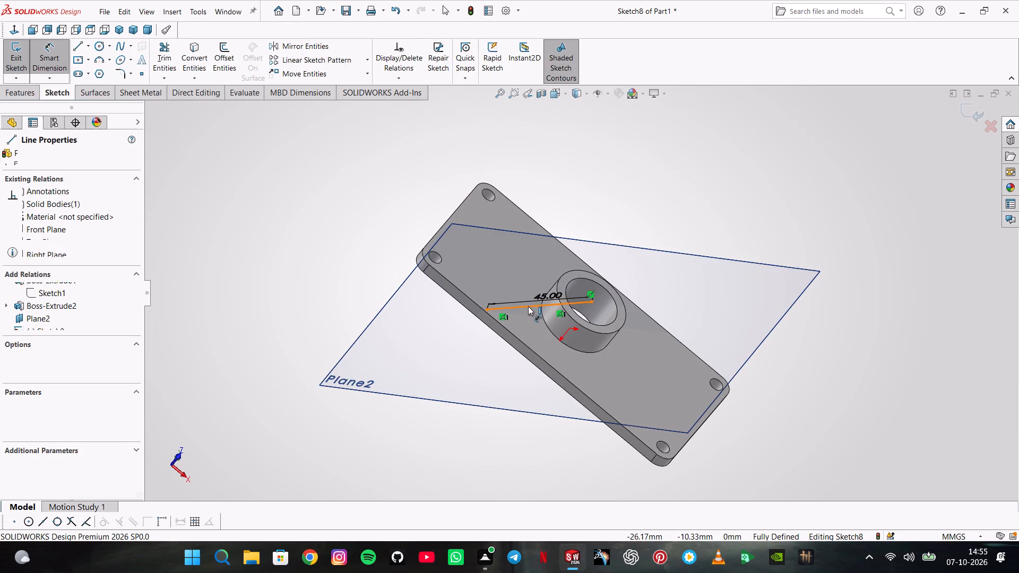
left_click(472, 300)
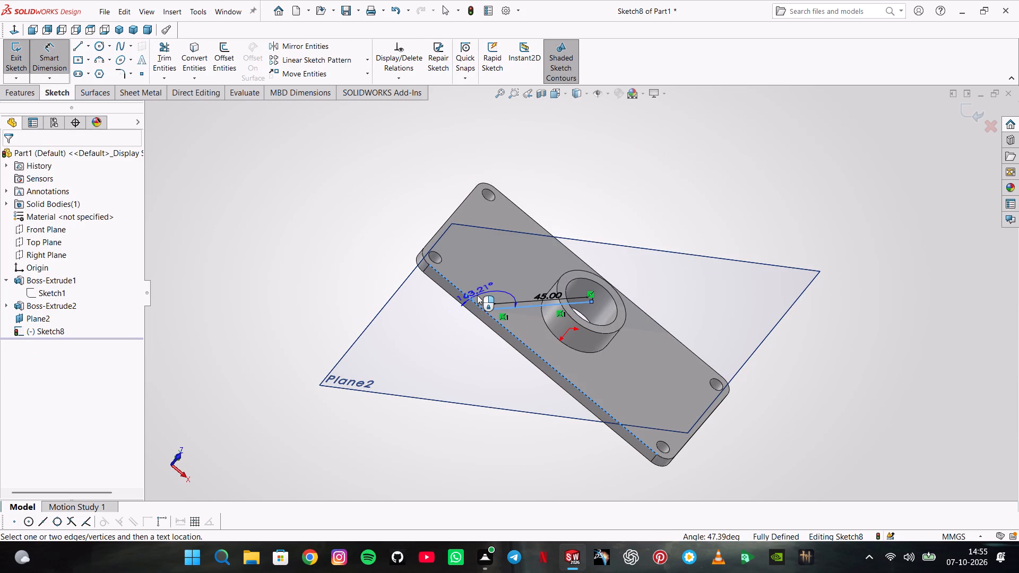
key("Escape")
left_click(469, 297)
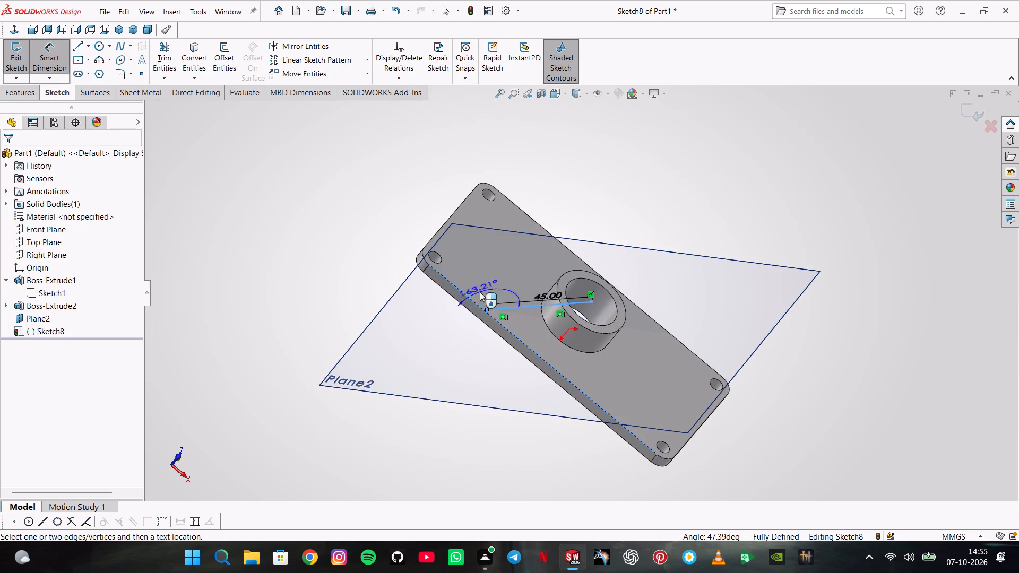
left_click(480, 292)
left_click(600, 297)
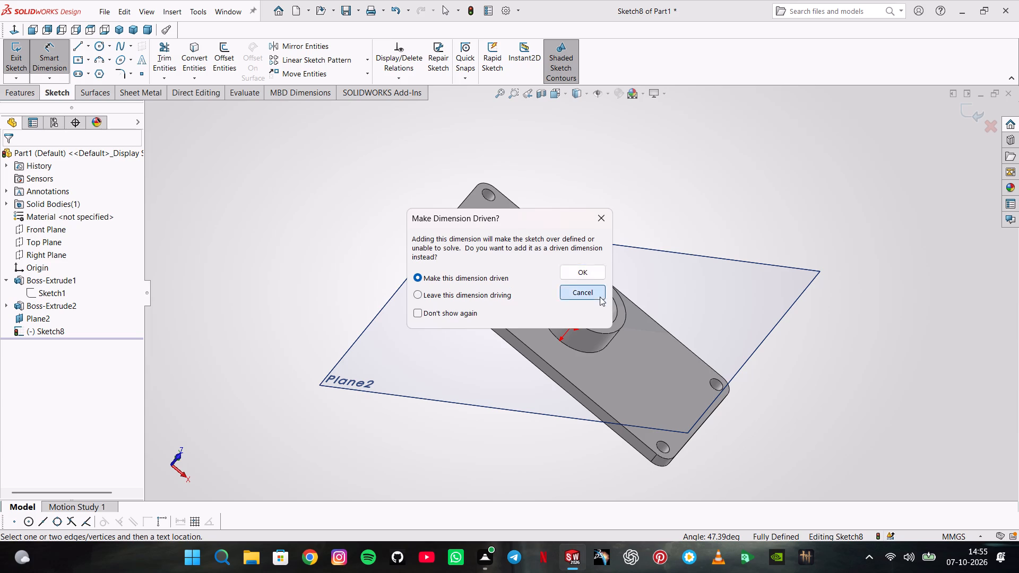
Undo the coincident relation between the line's outer endpoint and the plate's boss-side face.
middle_click_drag(512, 338, 514, 247)
scroll(511, 301, "down", 4)
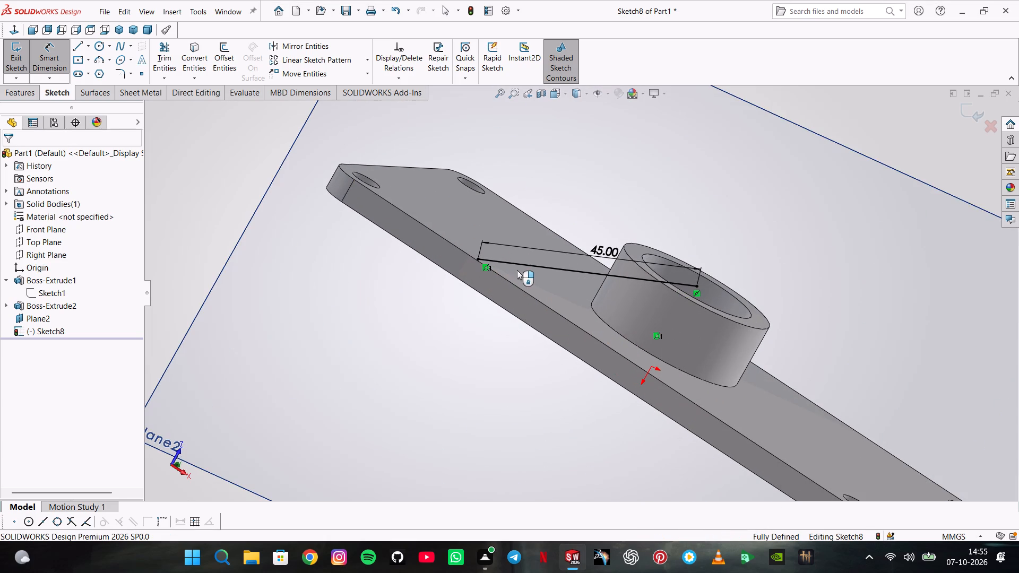
key("Escape")
key("ctrl+z")
key("ctrl+z")
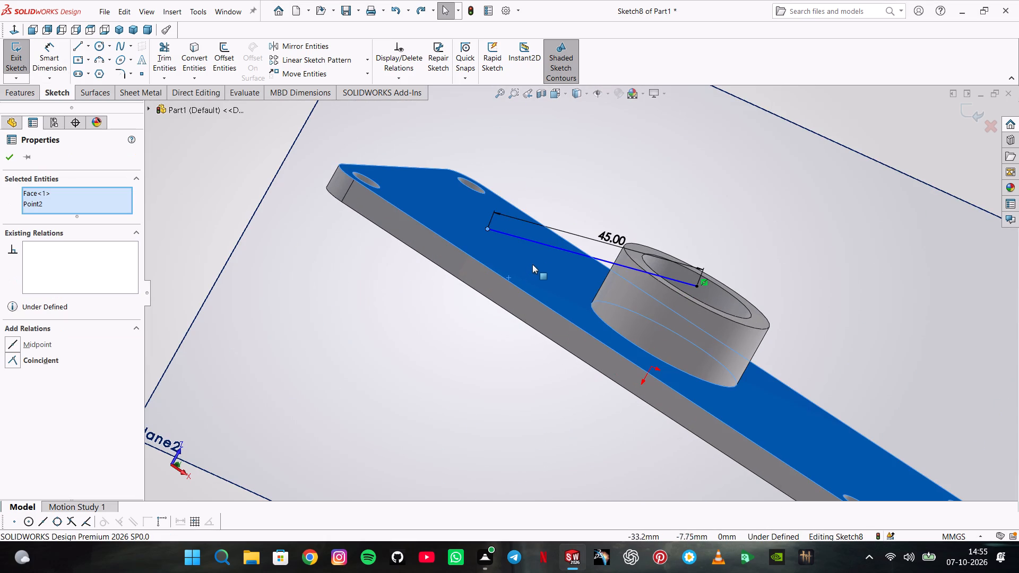
key("grave")
key("grave")
key("Escape")
key("Escape")
Dimension the angle between the 45 mm line and the plate's long boss-side edge as 162°.
left_click_drag(44, 51, 51, 54)
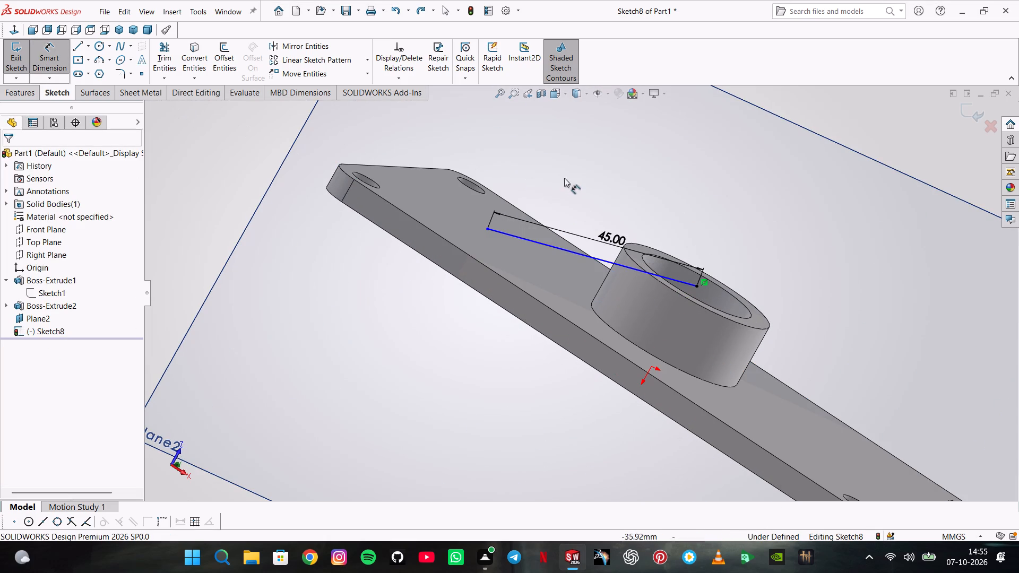
left_click(543, 246)
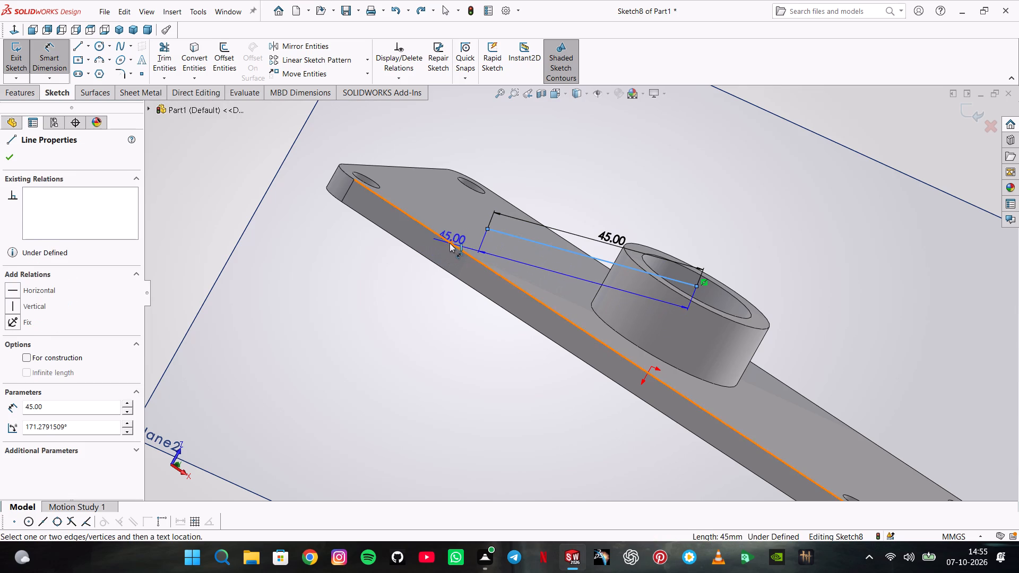
left_click(450, 243)
left_click(528, 188)
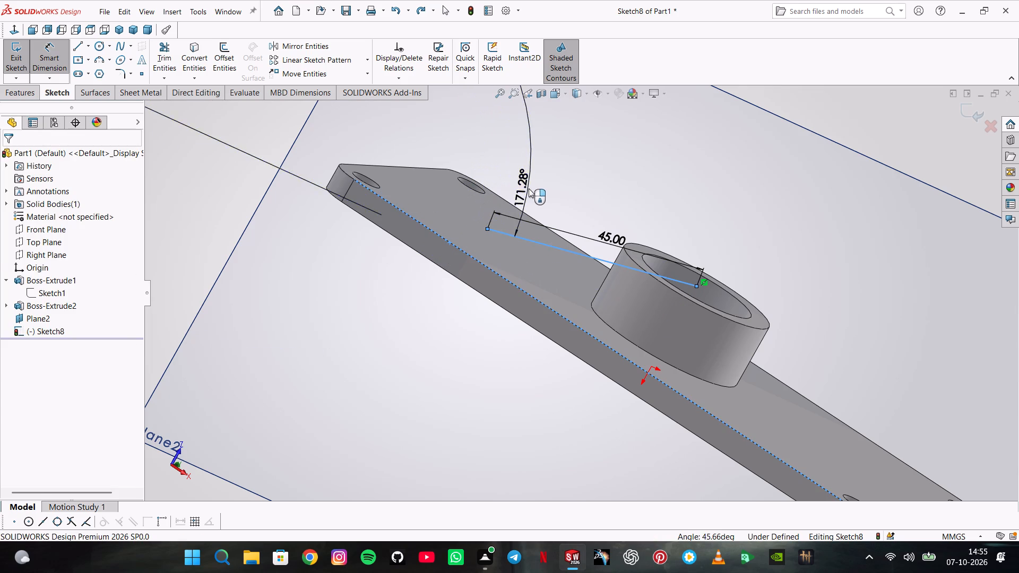
key("1")
key("6")
key("2")
key("Return")
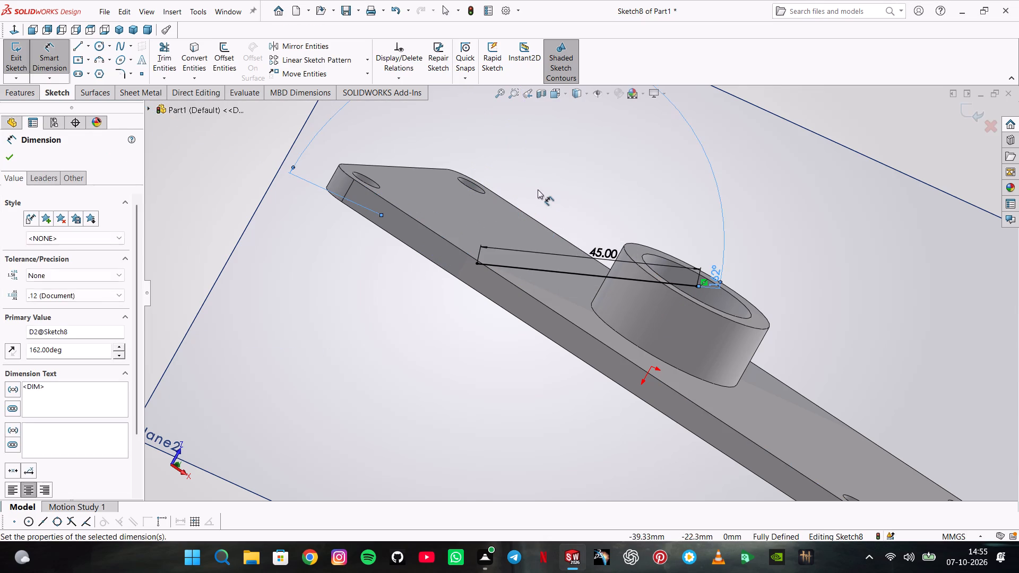
key("Escape")
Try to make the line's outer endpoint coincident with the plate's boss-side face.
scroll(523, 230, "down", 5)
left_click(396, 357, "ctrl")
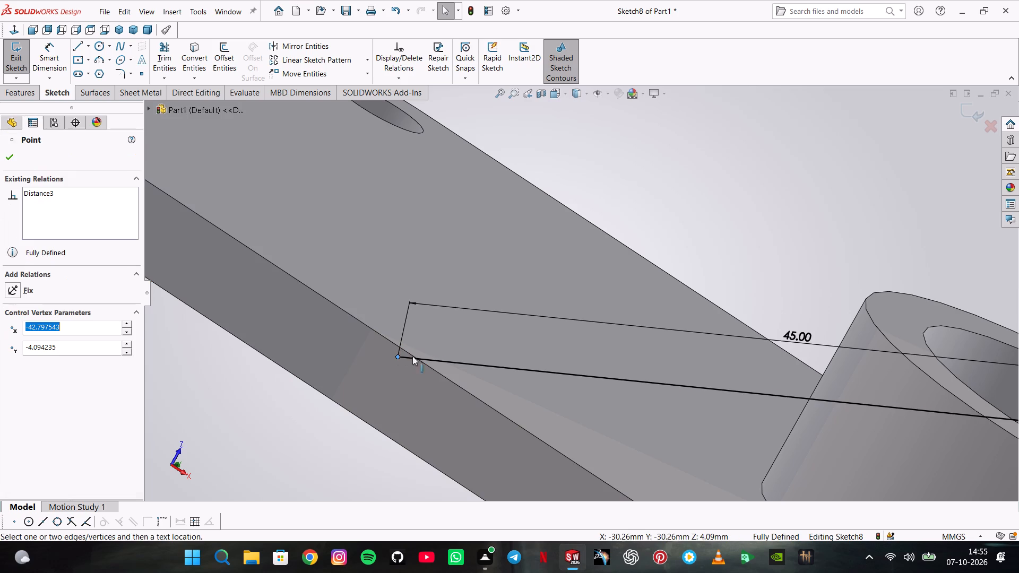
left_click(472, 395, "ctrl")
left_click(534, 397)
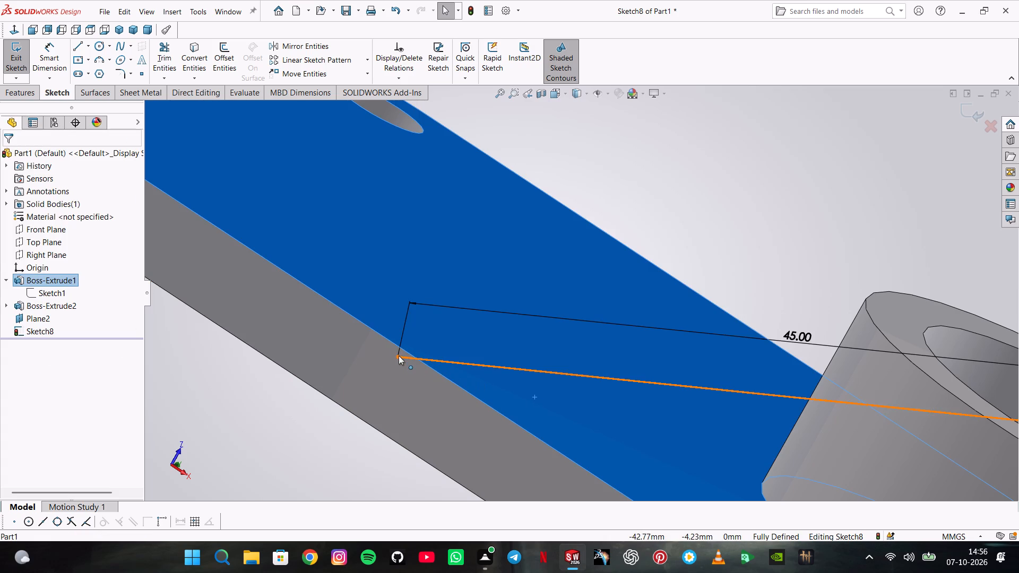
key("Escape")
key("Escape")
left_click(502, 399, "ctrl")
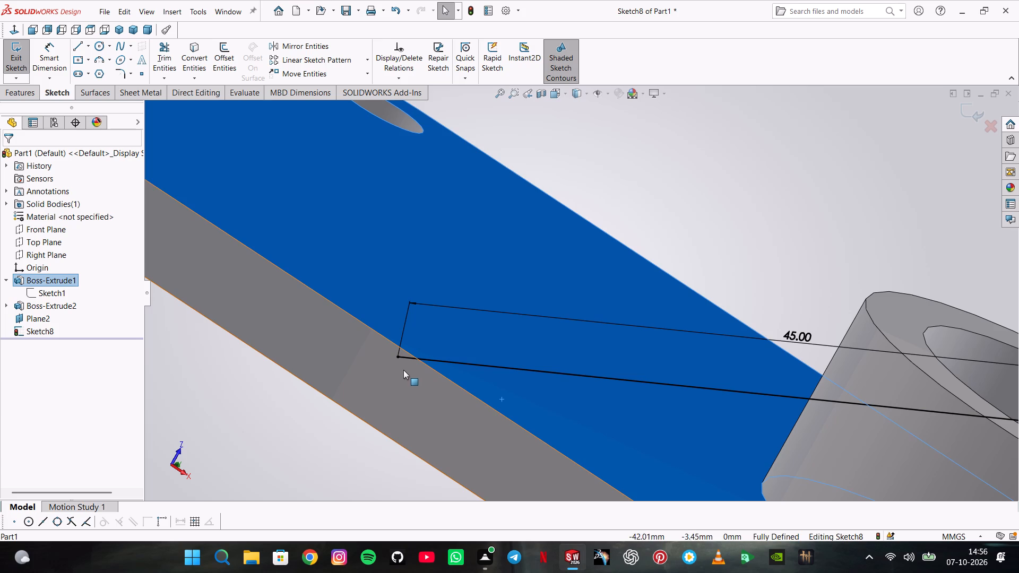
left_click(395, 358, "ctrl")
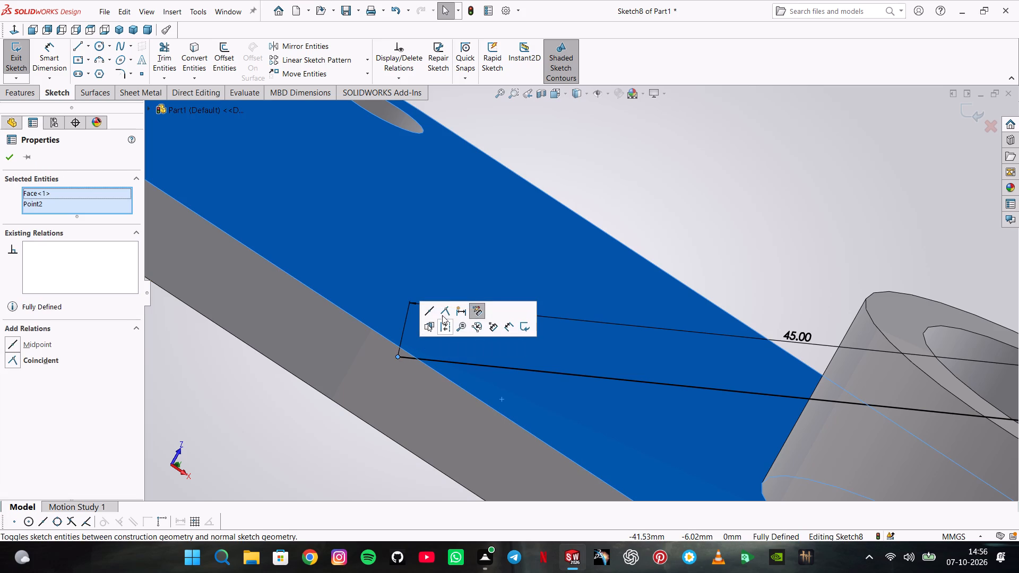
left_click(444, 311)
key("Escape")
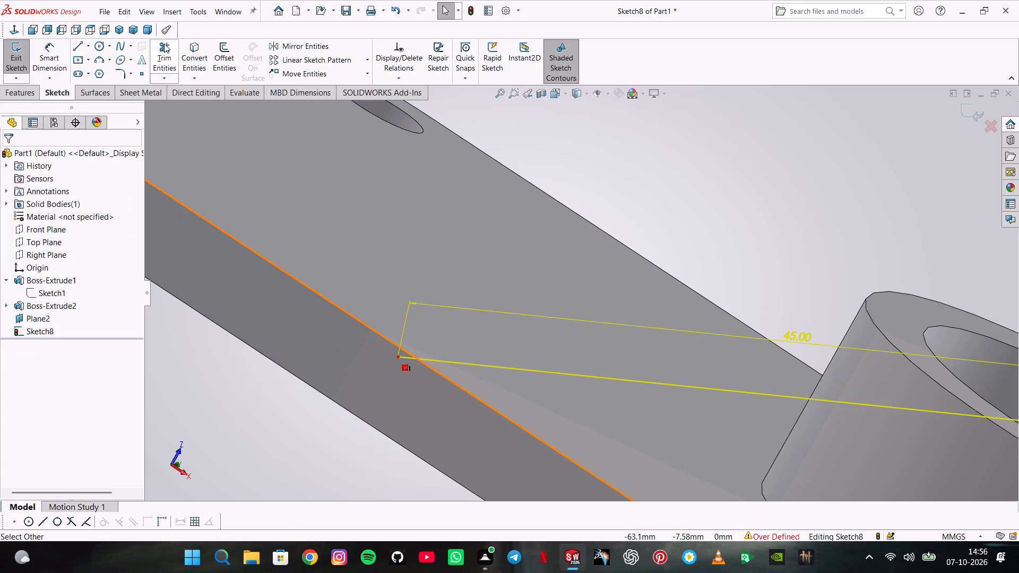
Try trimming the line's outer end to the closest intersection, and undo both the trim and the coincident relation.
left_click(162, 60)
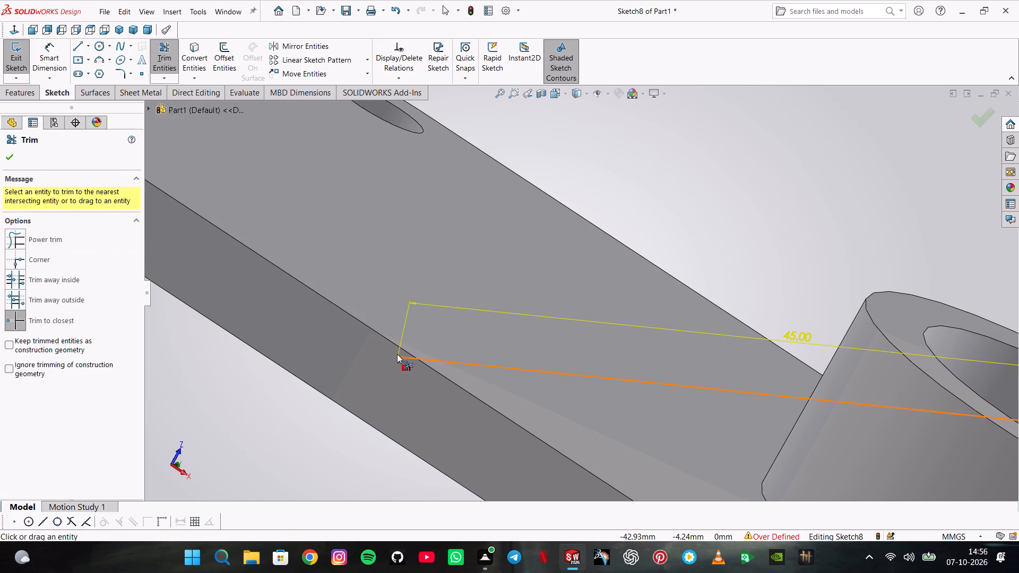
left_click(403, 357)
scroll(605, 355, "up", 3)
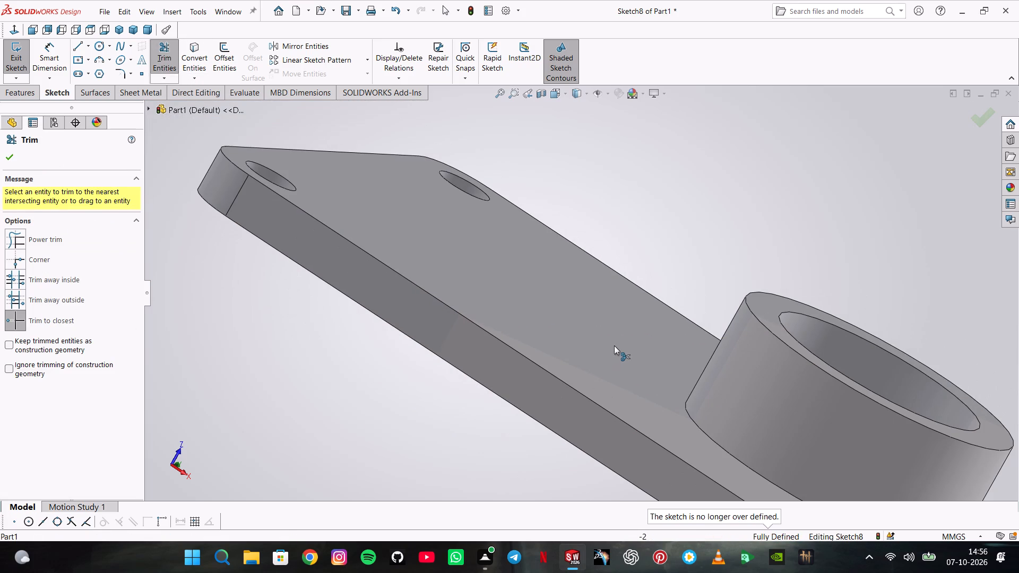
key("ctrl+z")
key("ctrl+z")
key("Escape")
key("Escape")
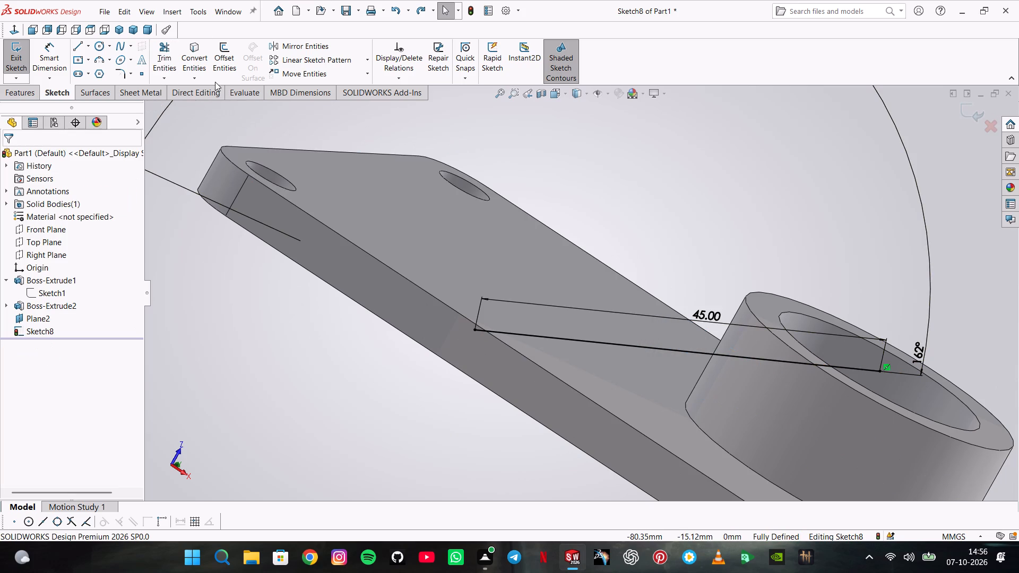
Create a rib from the line, 10 mm thick on both sides of it and extruded parallel to the sketch.
left_click(23, 94)
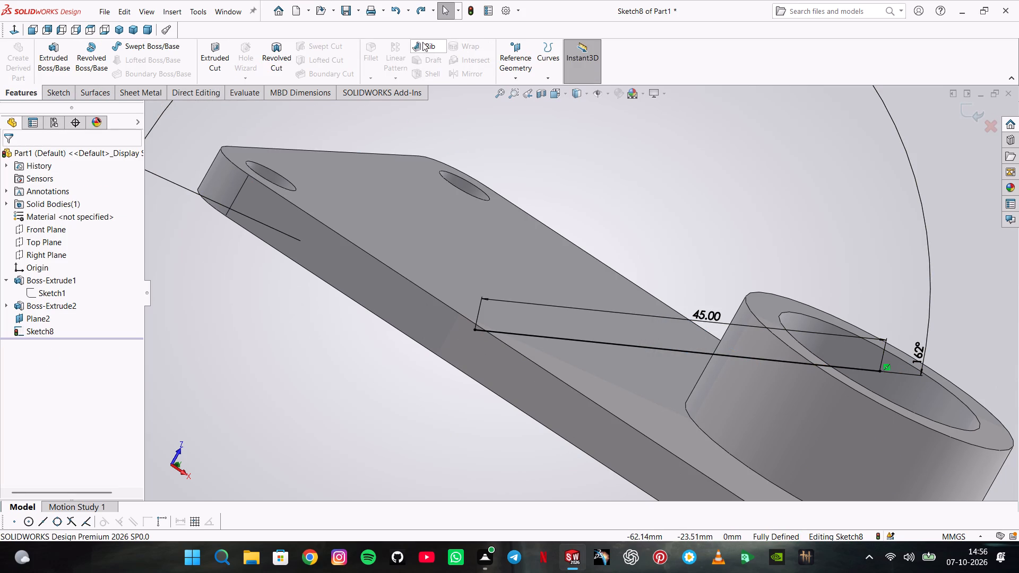
left_click(422, 42)
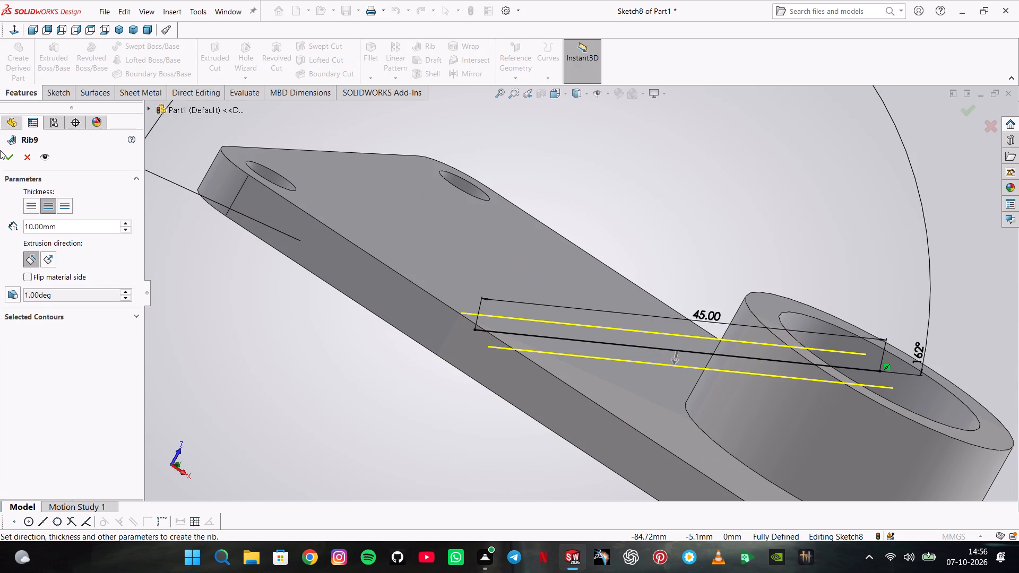
left_click(7, 157)
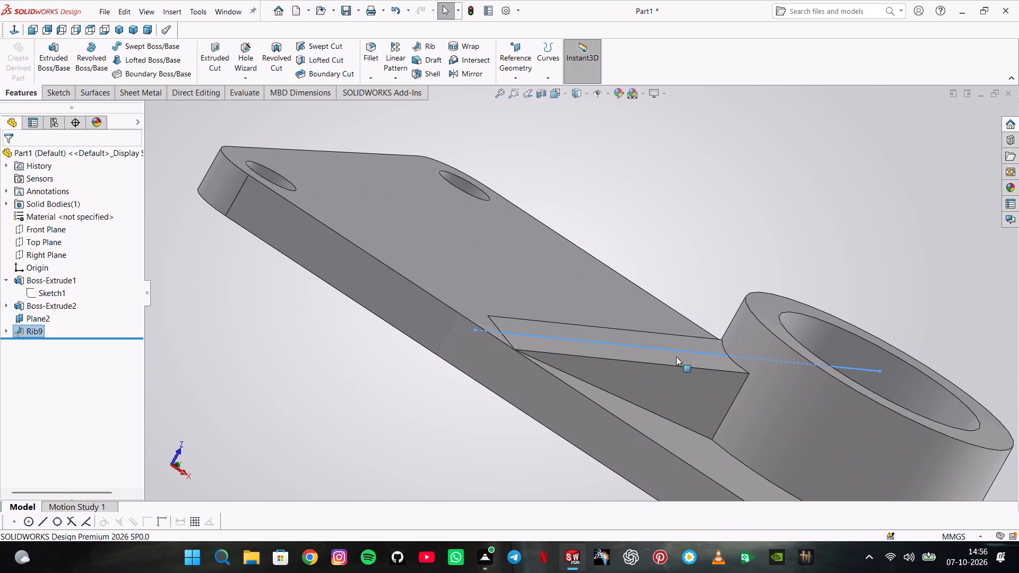
Circular-pattern the rib around the boss's outer rim edge with 4 equally spaced instances over 360°.
scroll(744, 337, "up", 1)
middle_click_drag(744, 337, 674, 408)
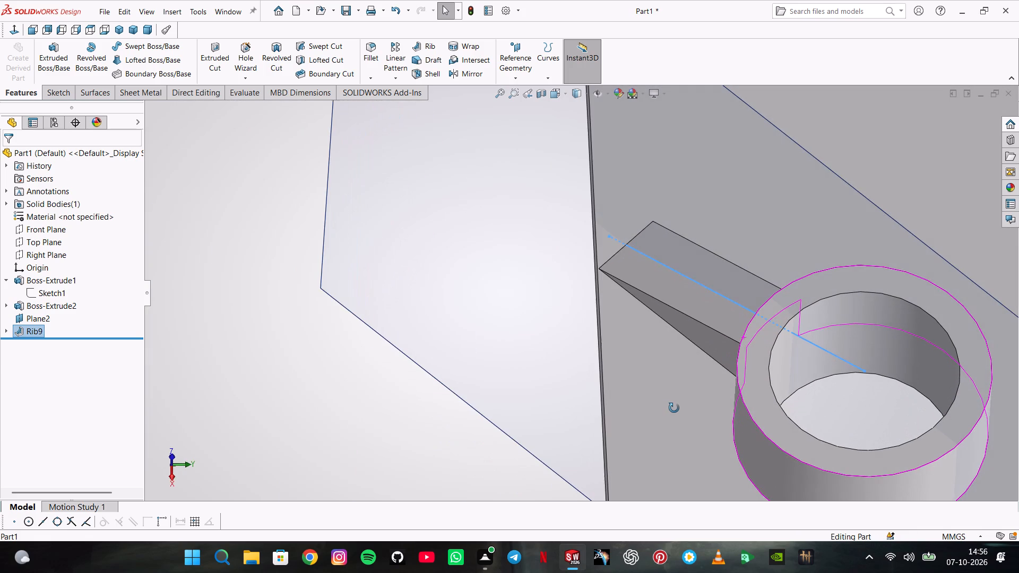
middle_click_drag(674, 408, 688, 402)
scroll(688, 402, "up", 1)
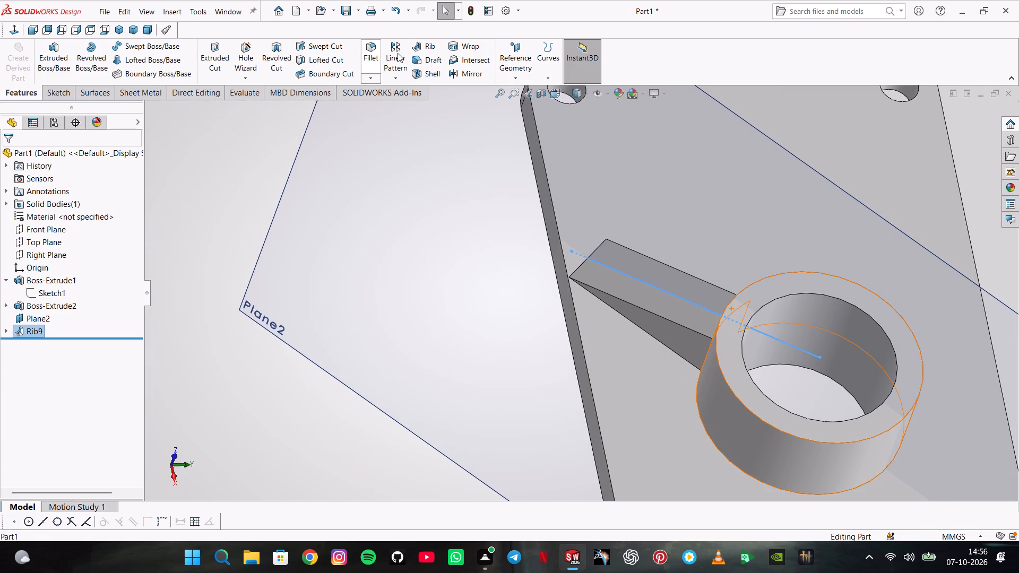
left_click(392, 75)
left_click(413, 100)
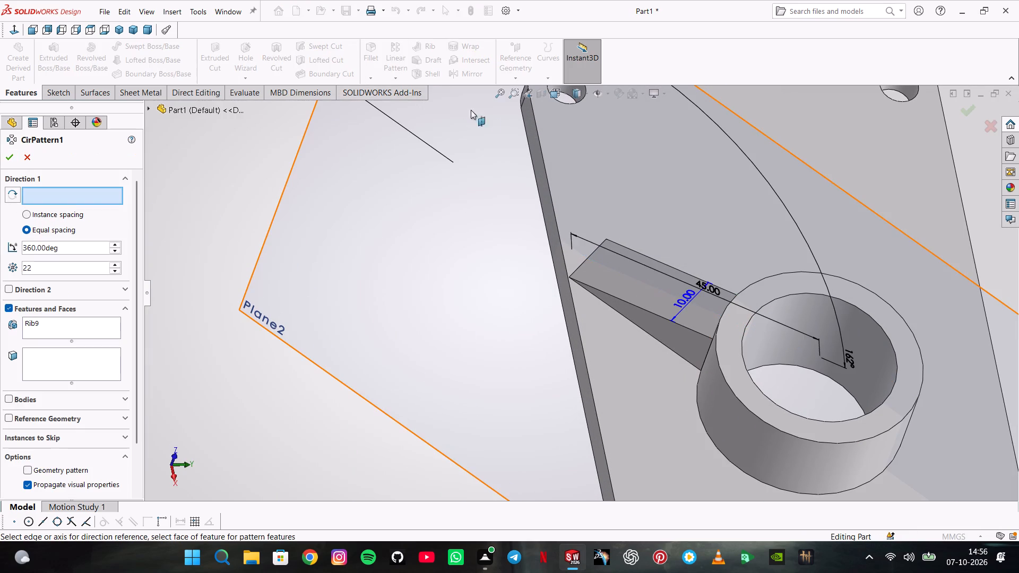
scroll(809, 335, "up", 2)
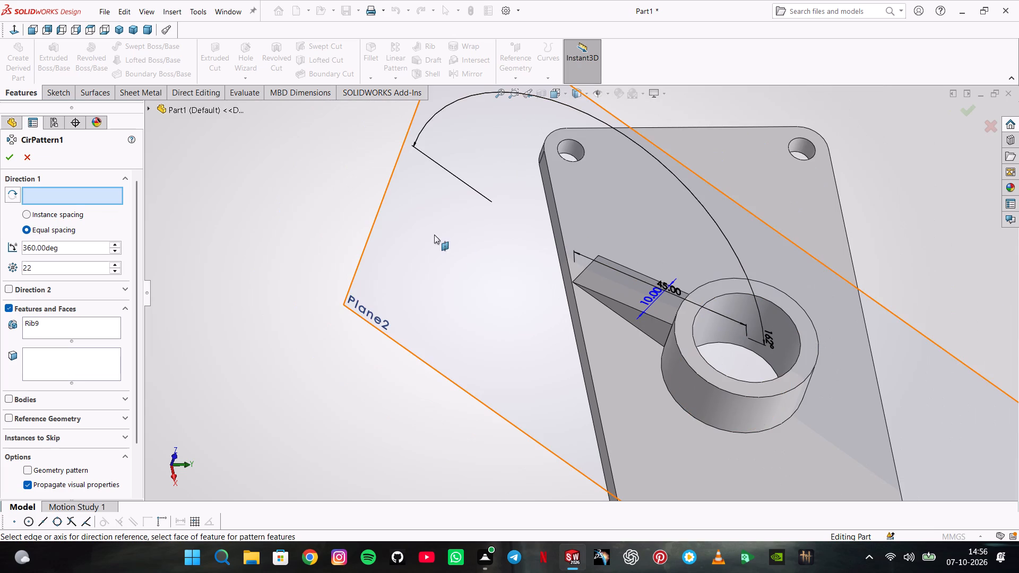
left_click(707, 282)
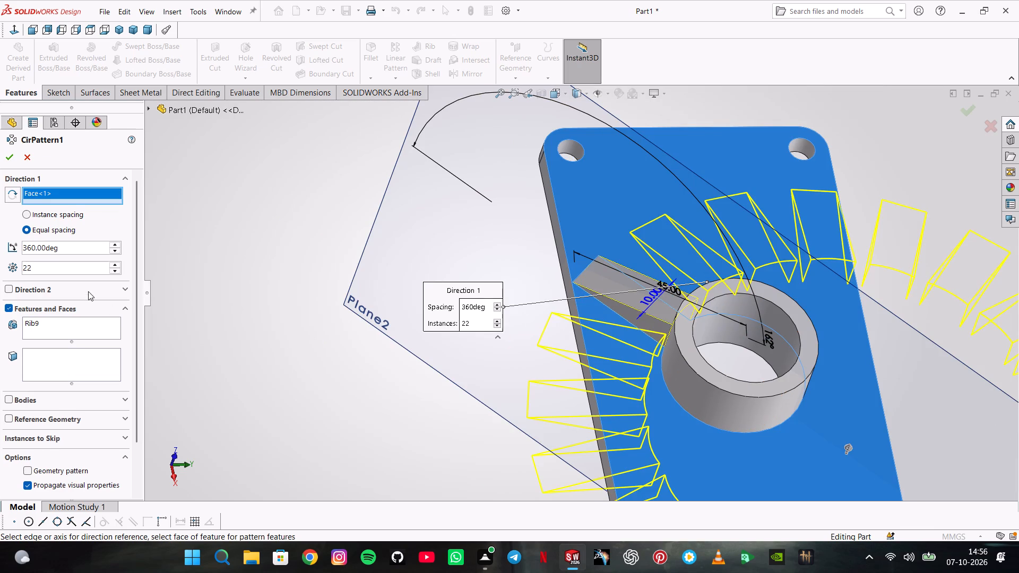
double_click(81, 272)
left_click(590, 201)
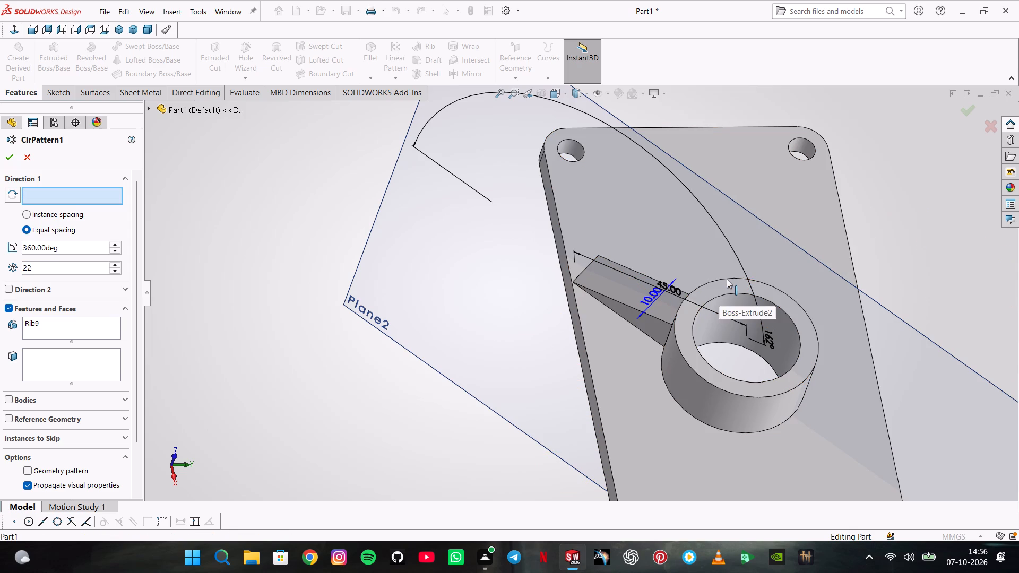
left_click(727, 279)
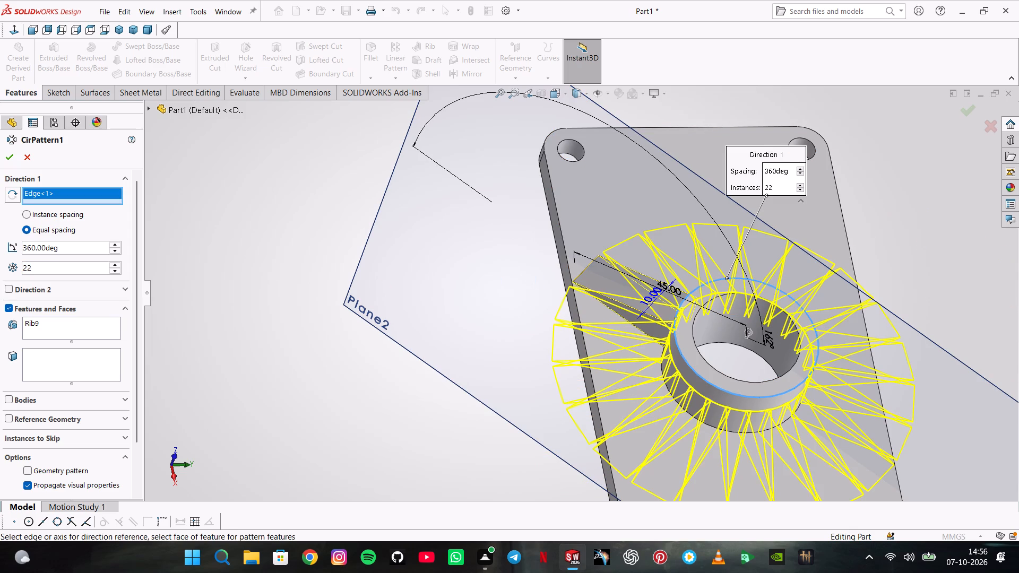
double_click(49, 272)
key("4")
key("Return")
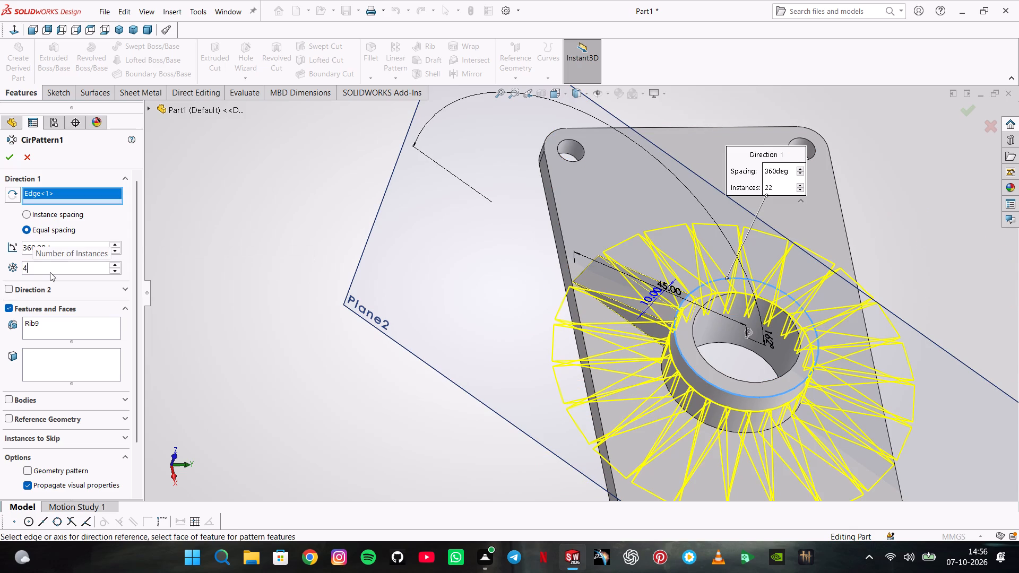
key("Return")
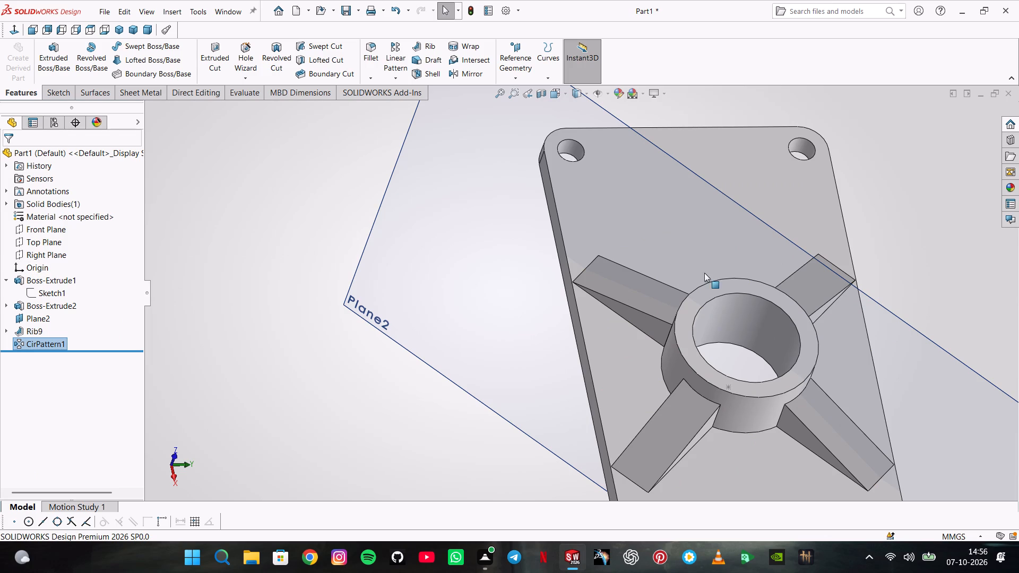
Hide the diagonal reference plane Plane2.
left_click(279, 328)
middle_click_drag(307, 338, 377, 405)
scroll(377, 405, "up", 2)
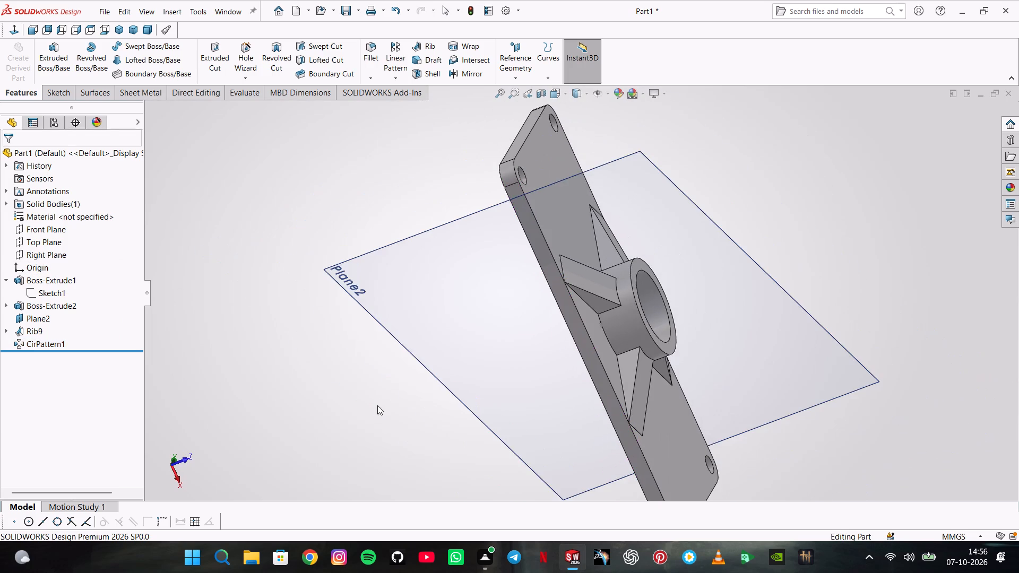
middle_click_drag(555, 494, 506, 457)
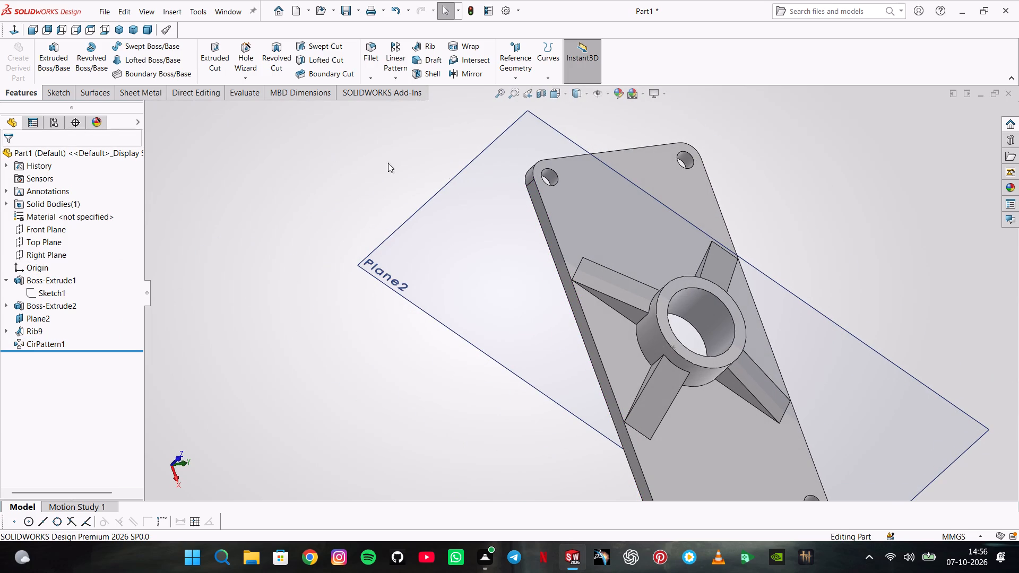
right_click(454, 218)
left_click(497, 202)
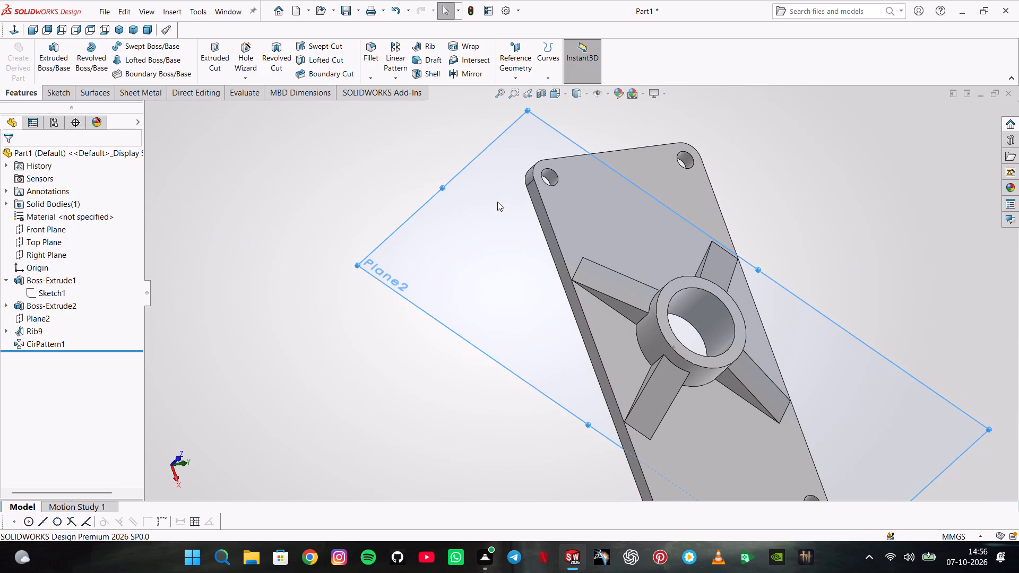
Save the finished part as Part2.SLDPRT in the Level5 folder of PracticeProblems-Level5.
left_click(119, 29)
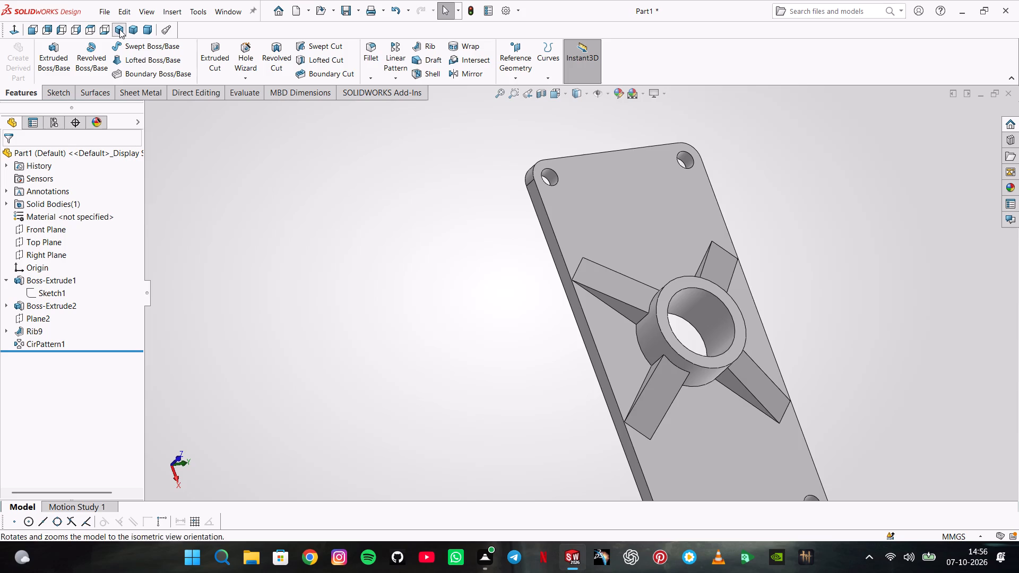
middle_click_drag(691, 386, 637, 192)
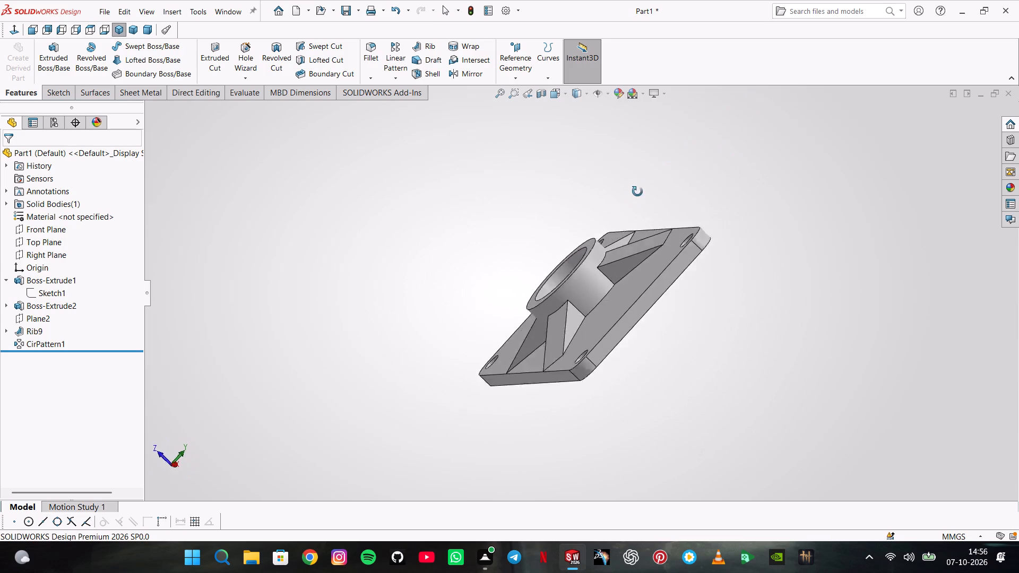
middle_click_drag(637, 192, 654, 170)
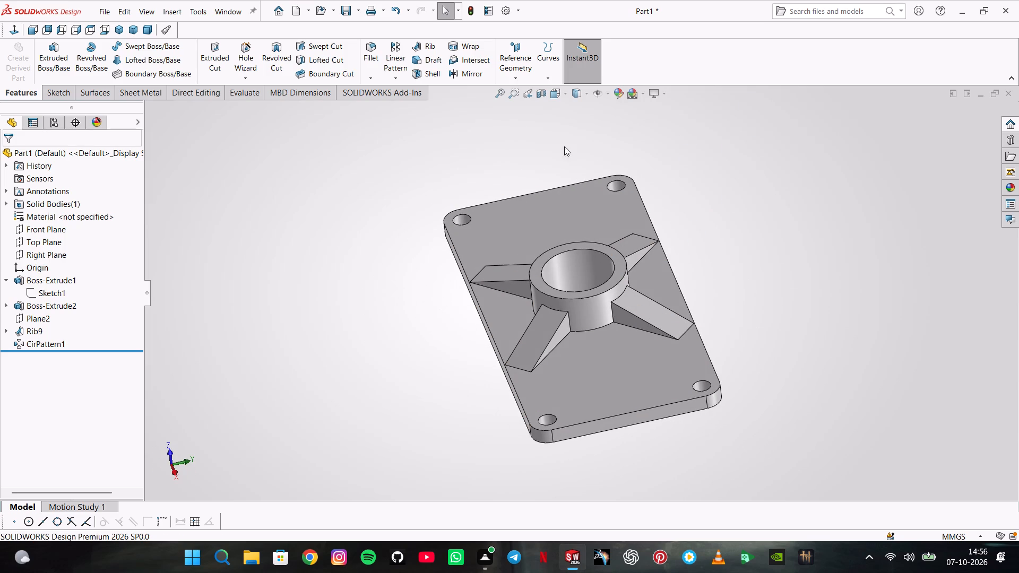
left_click(348, 11)
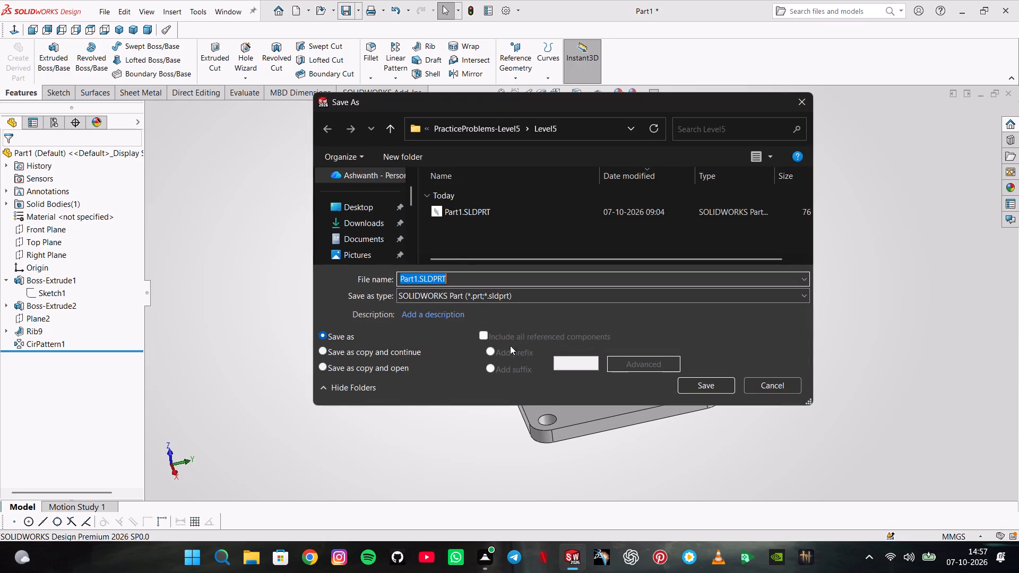
left_click(417, 275)
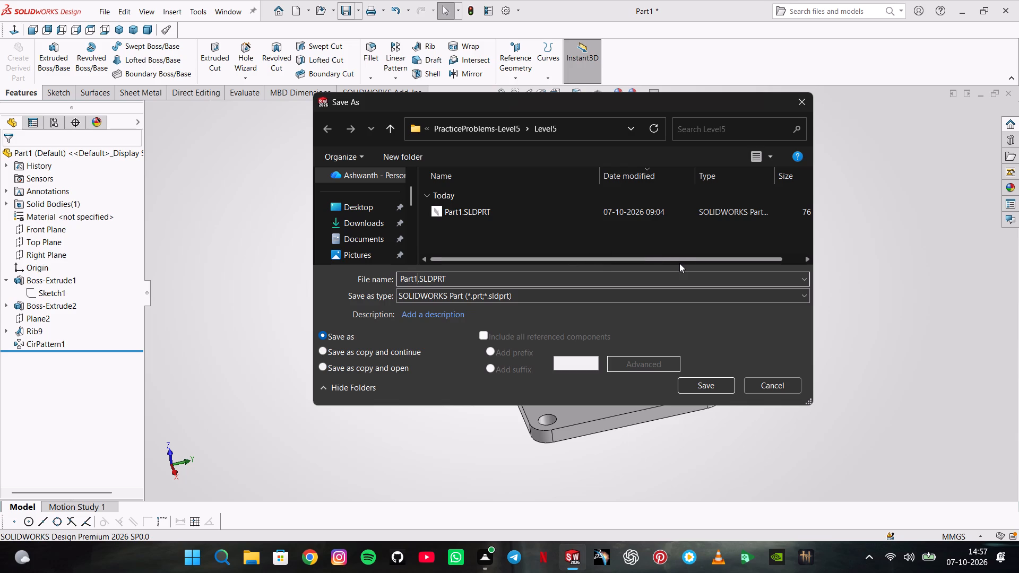
key("BackSpace")
key("2")
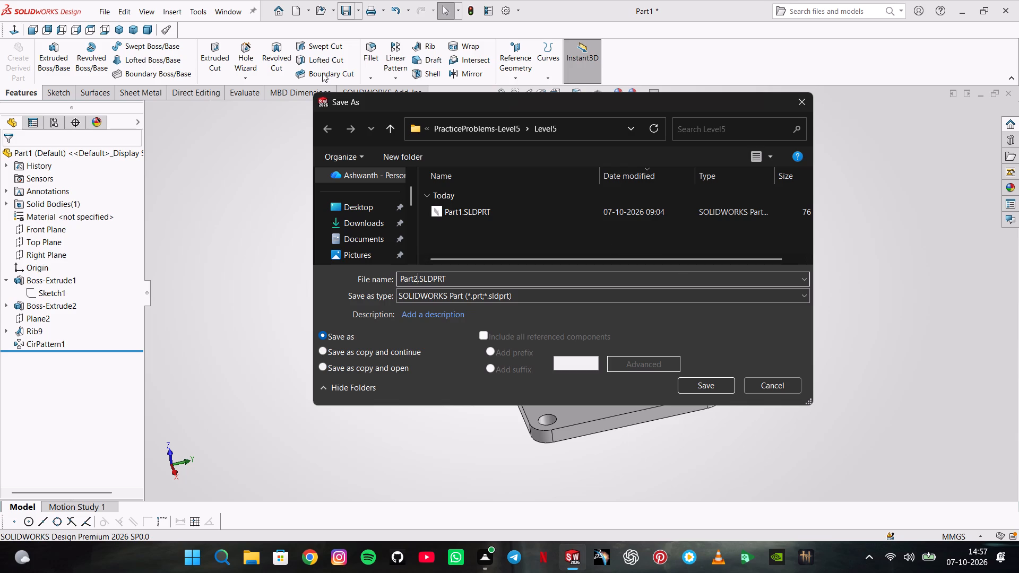
key("Return")
Save a PDF copy of the part as Part2.pdf in the same Level5 folder.
left_click(359, 8)
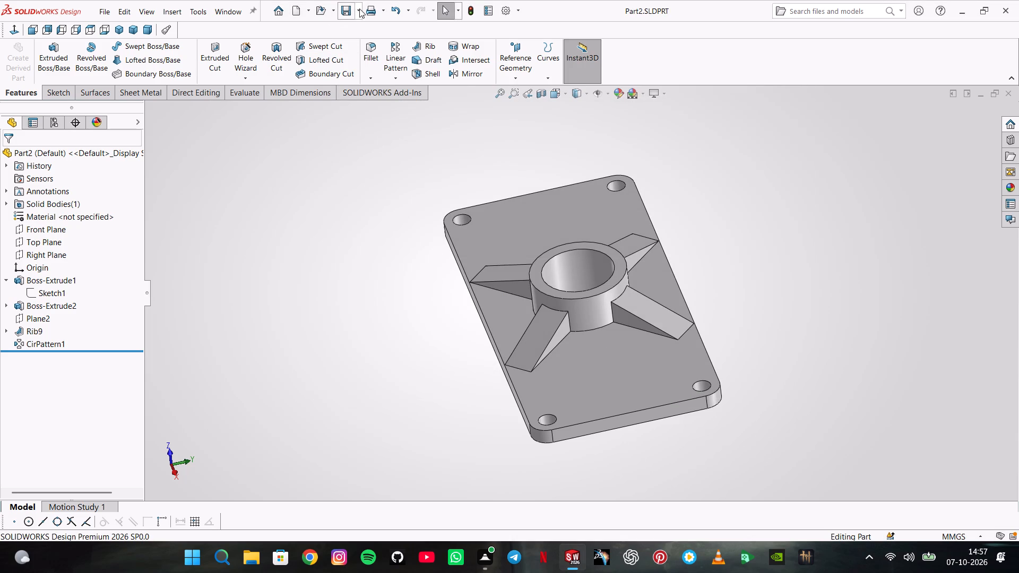
left_click(370, 36)
left_click(517, 297)
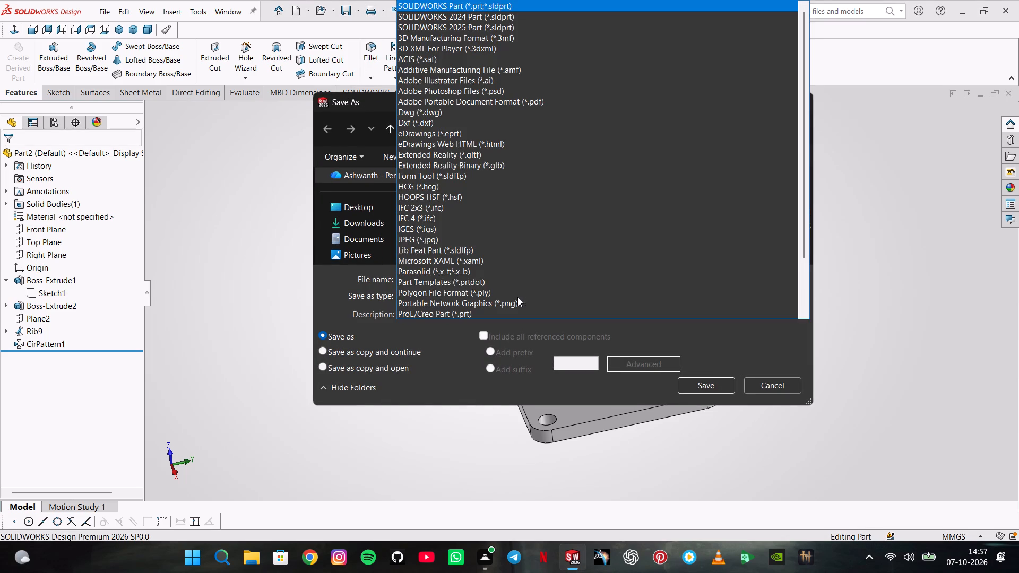
left_click(494, 105)
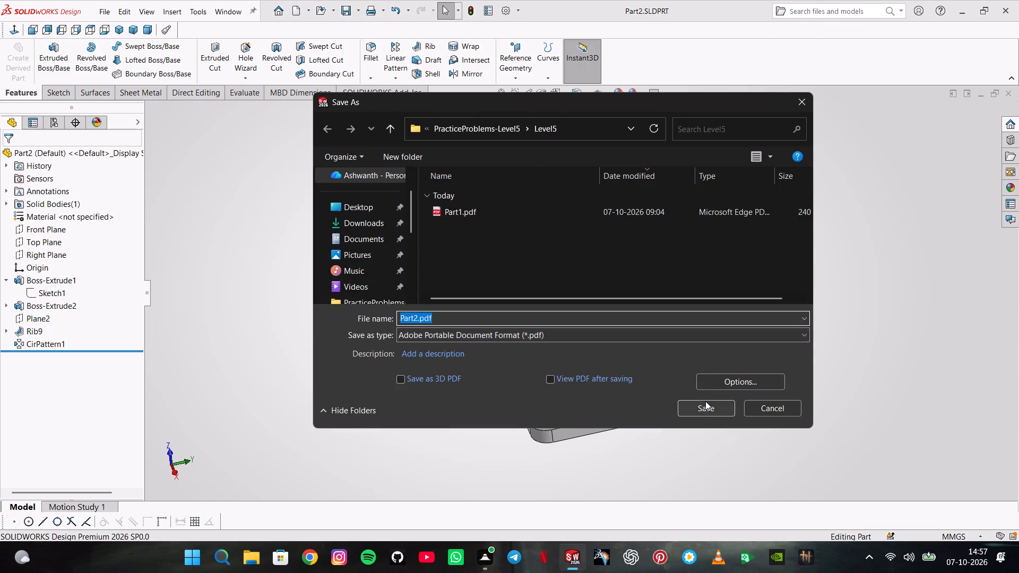
left_click(705, 402)
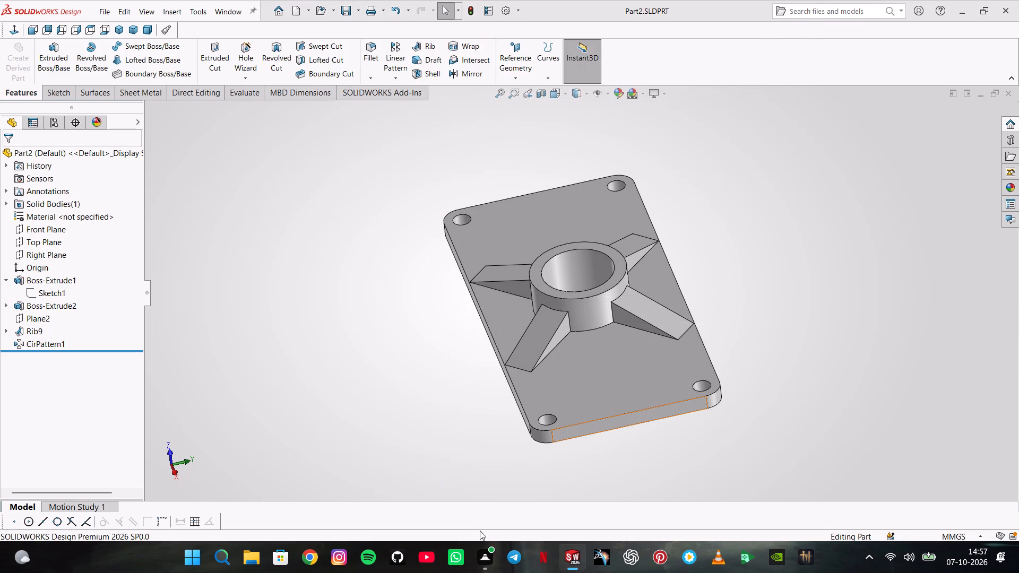